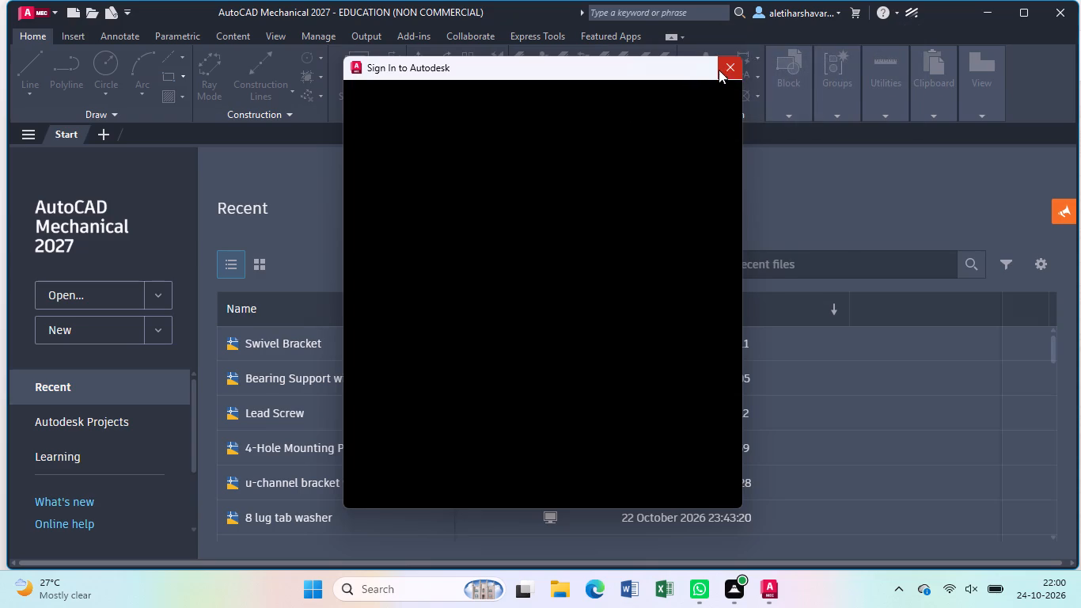
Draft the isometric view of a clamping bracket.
Dismiss the Autodesk sign-in window and create a new blank drawing.
{"action": "left_click", "coordinate": [721, 67]}
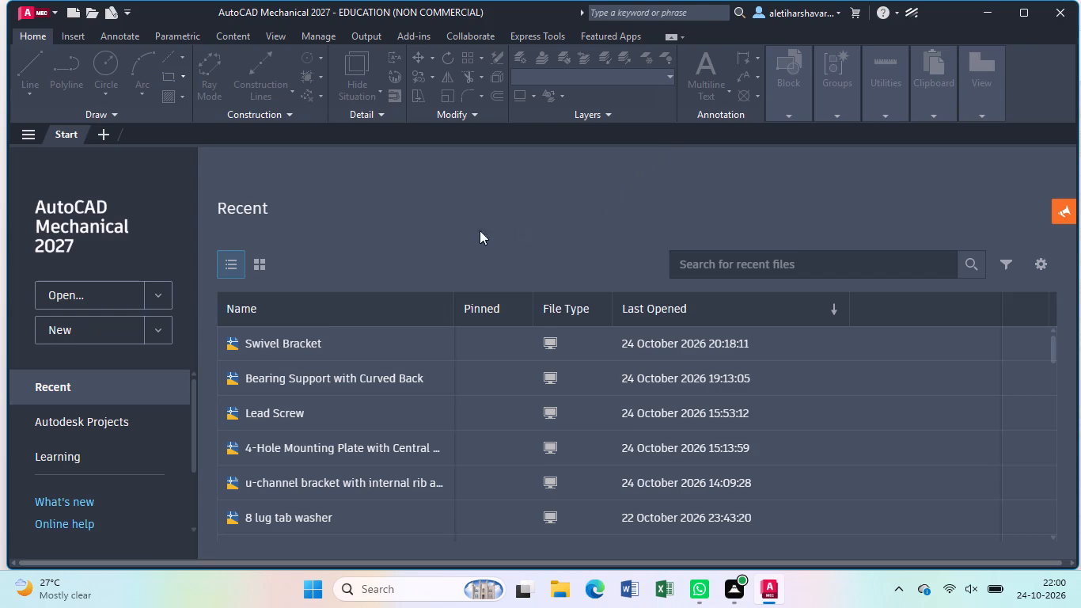
{"action": "left_click", "coordinate": [136, 323]}
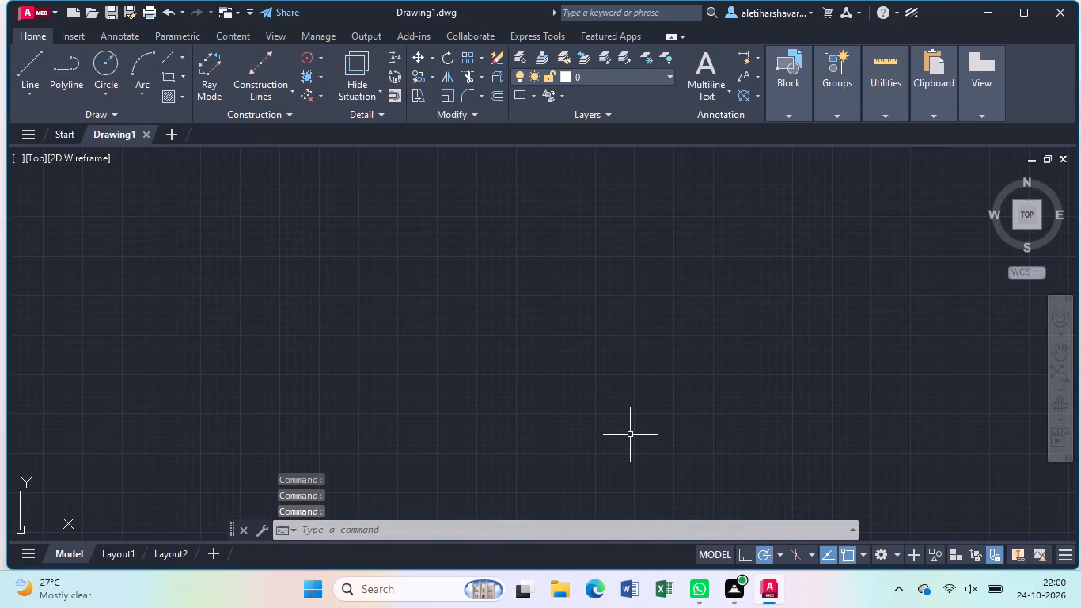
Turn on log file recording for the new drawing with the LOGFILEON command.
{"action": "type", "text": "lo"}
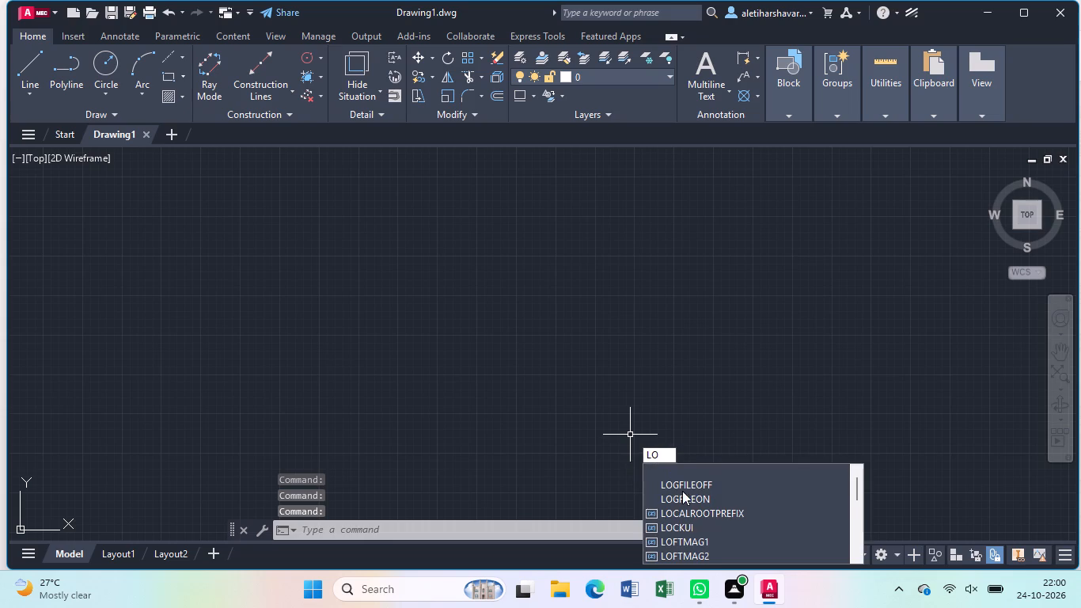
{"action": "left_click", "coordinate": [691, 500]}
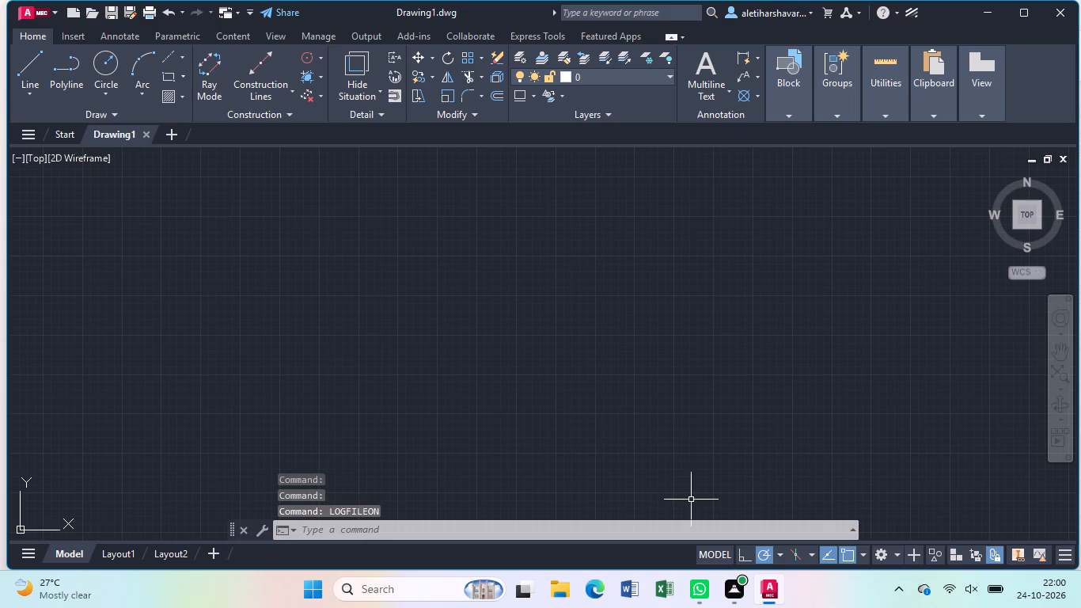
{"action": "left_click", "coordinate": [794, 549]}
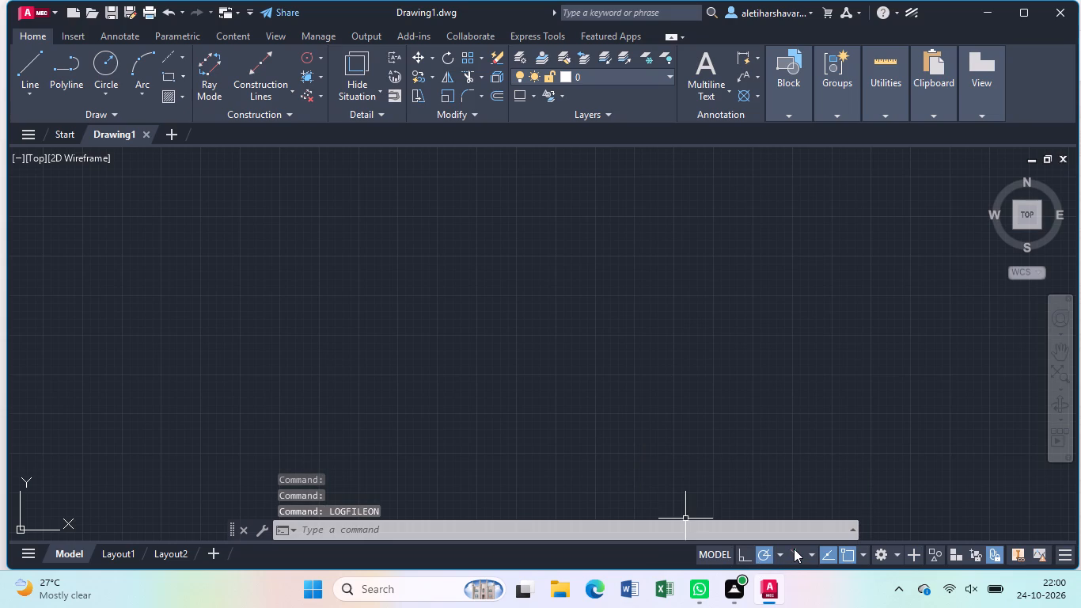
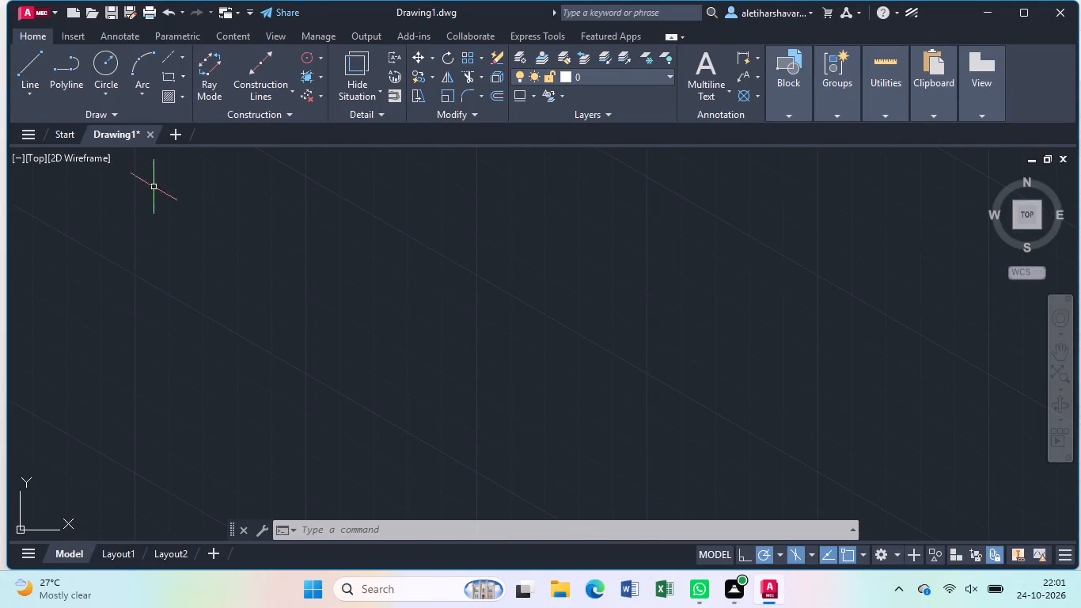
Begin a line with the Line command, placing its first point in the empty model space.
{"action": "left_click", "coordinate": [24, 62]}
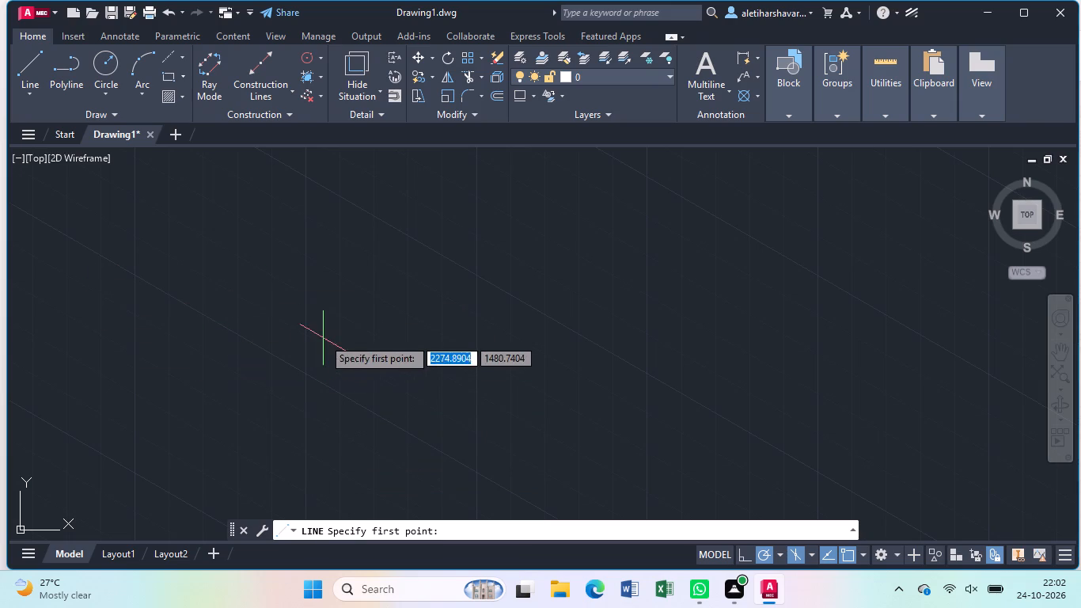
{"action": "left_click", "coordinate": [385, 469]}
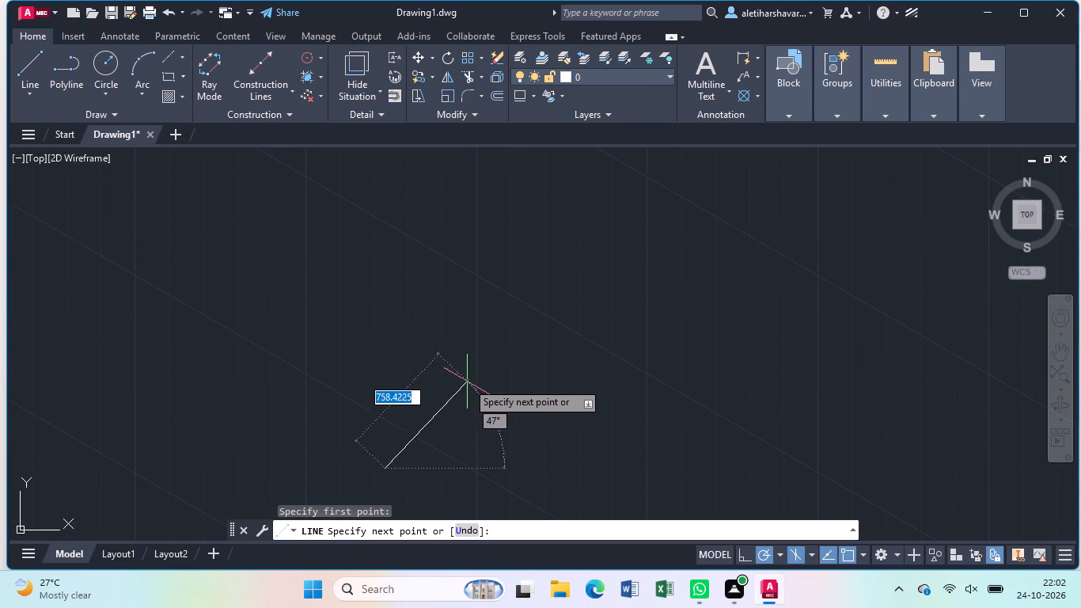
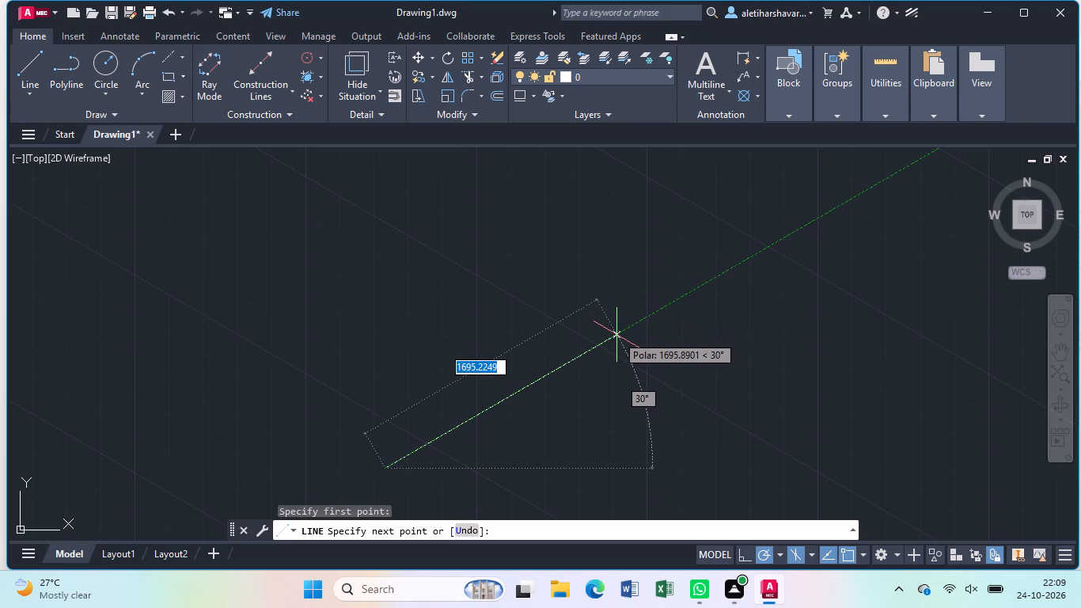
Place the line's next point to draw a segment about 1696 units long at 30°.
{"action": "left_click", "coordinate": [617, 336]}
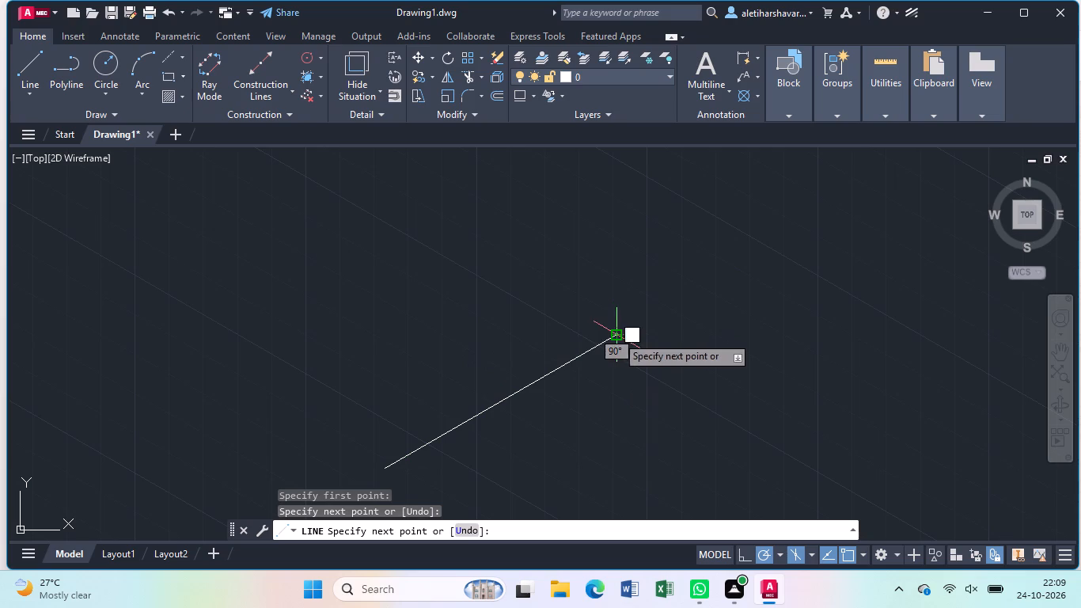
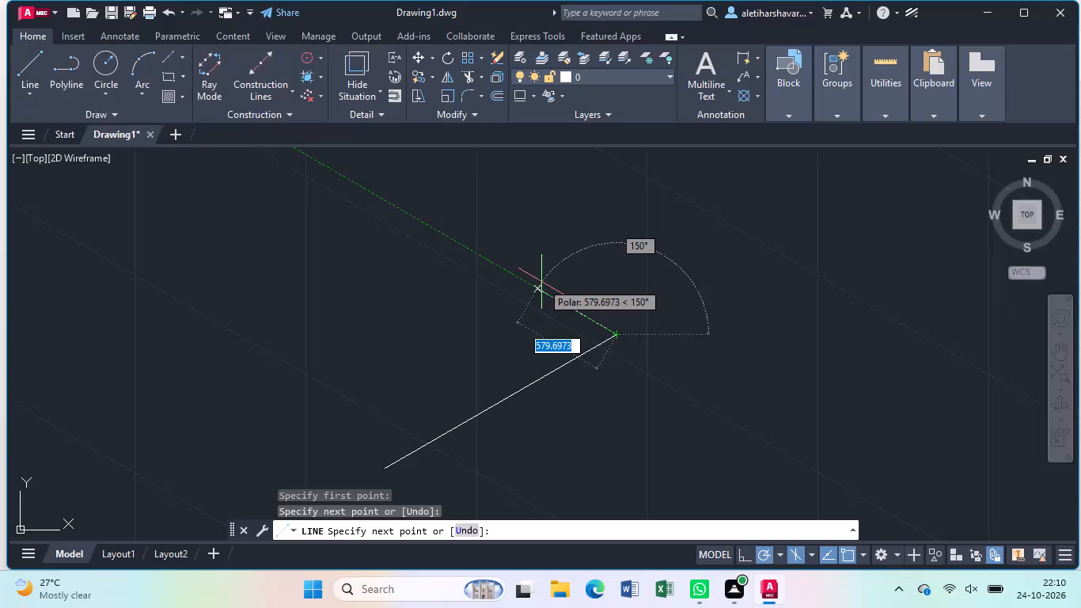
End the Line command and undo the segment just drawn at 30°.
{"action": "key", "text": "Escape"}
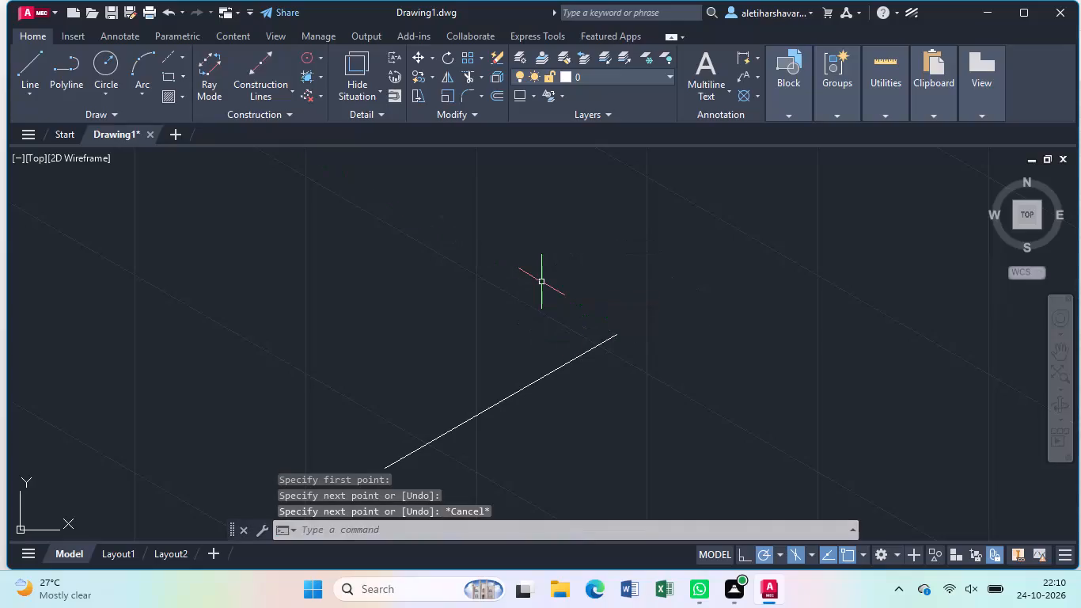
{"action": "key", "text": "ctrl+z"}
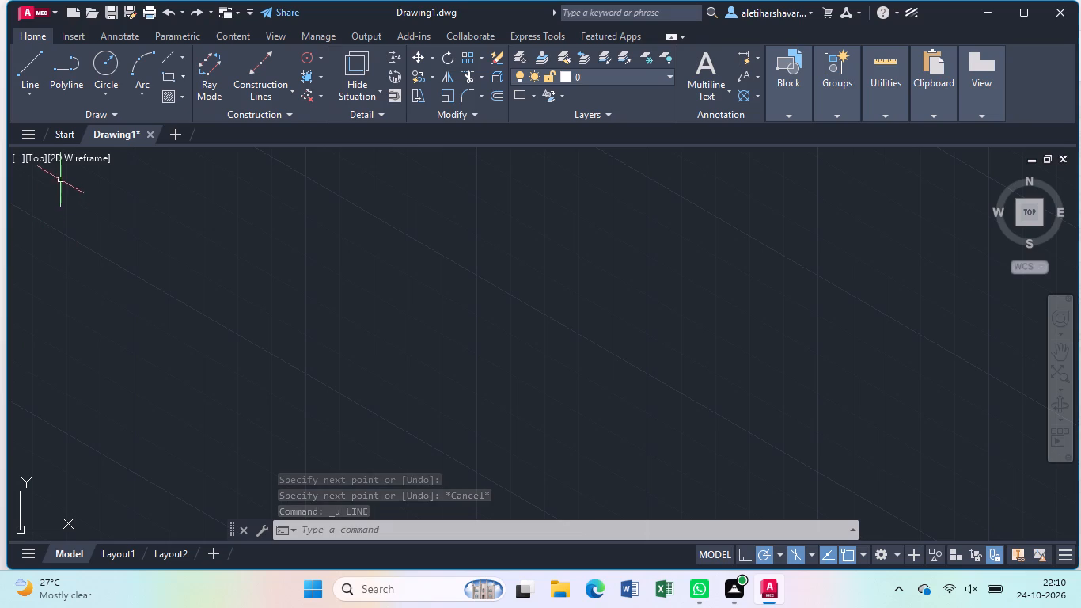
Start a new line from a free point near where the removed segment began.
{"action": "left_click", "coordinate": [33, 59]}
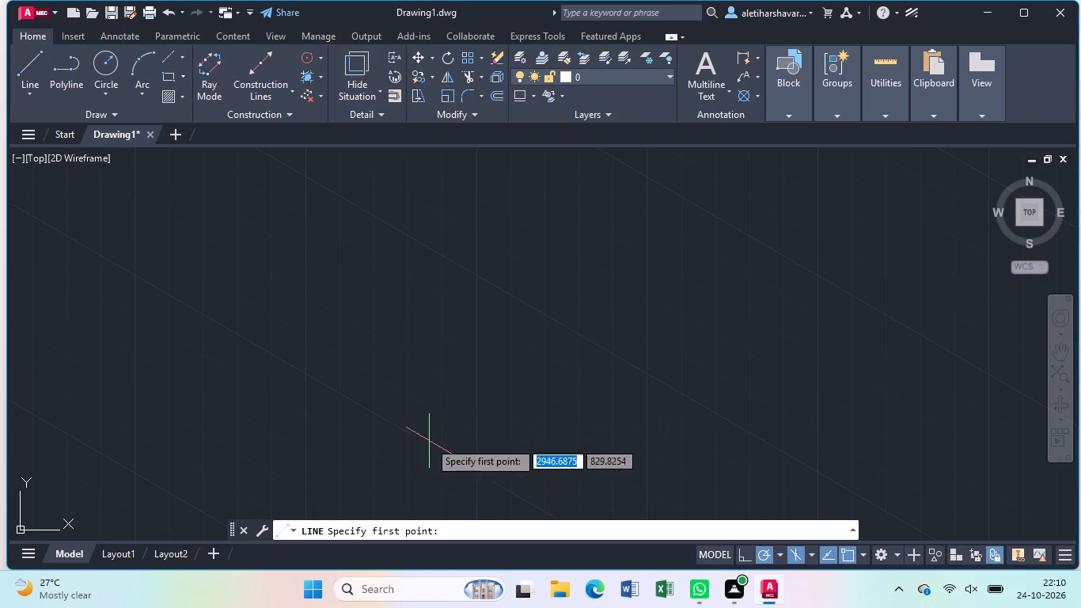
{"action": "left_click", "coordinate": [419, 472]}
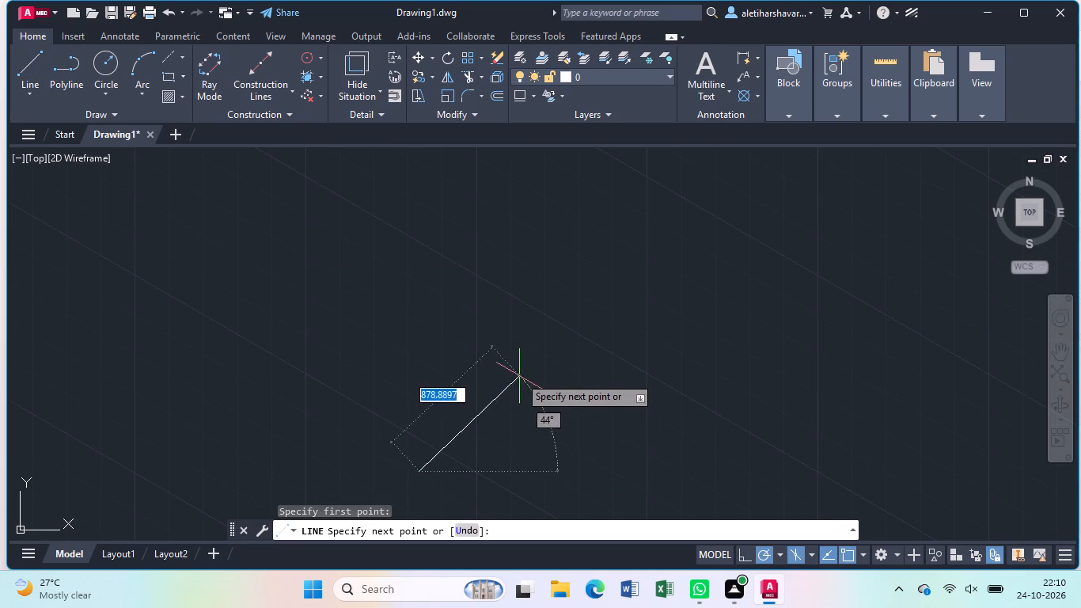
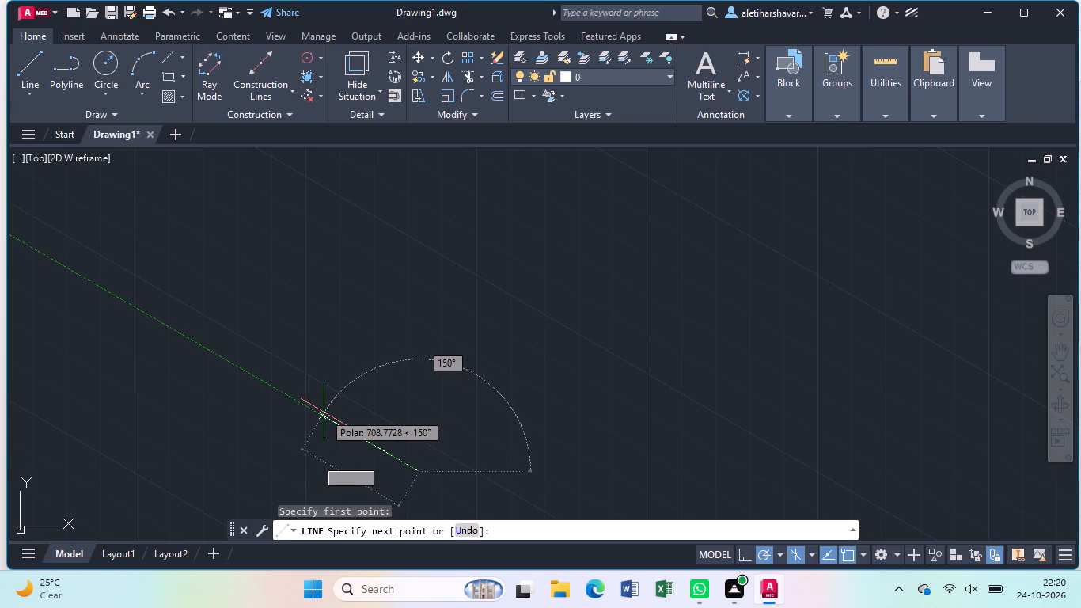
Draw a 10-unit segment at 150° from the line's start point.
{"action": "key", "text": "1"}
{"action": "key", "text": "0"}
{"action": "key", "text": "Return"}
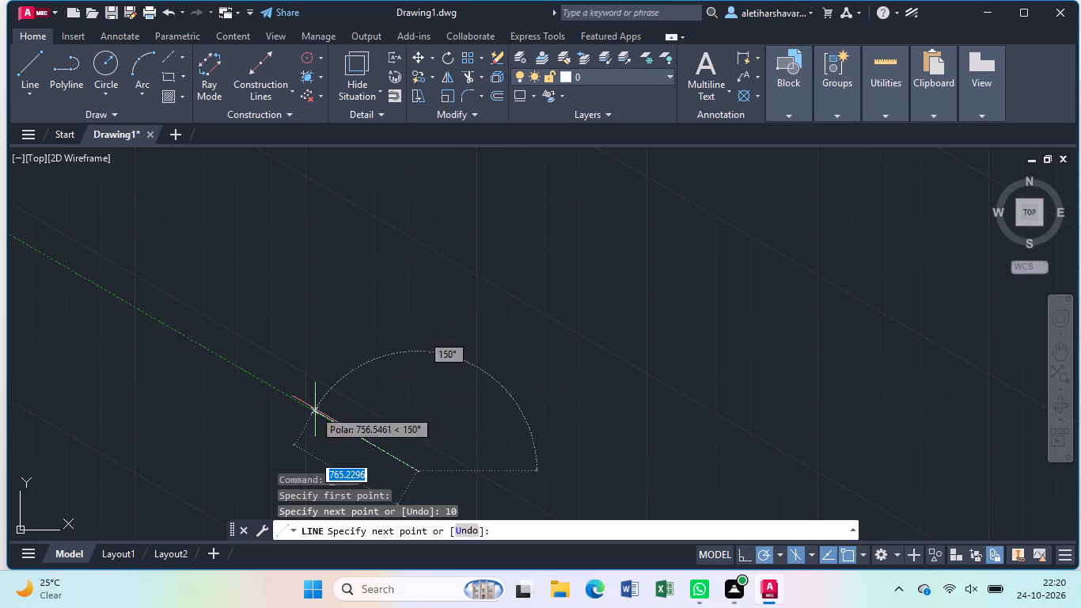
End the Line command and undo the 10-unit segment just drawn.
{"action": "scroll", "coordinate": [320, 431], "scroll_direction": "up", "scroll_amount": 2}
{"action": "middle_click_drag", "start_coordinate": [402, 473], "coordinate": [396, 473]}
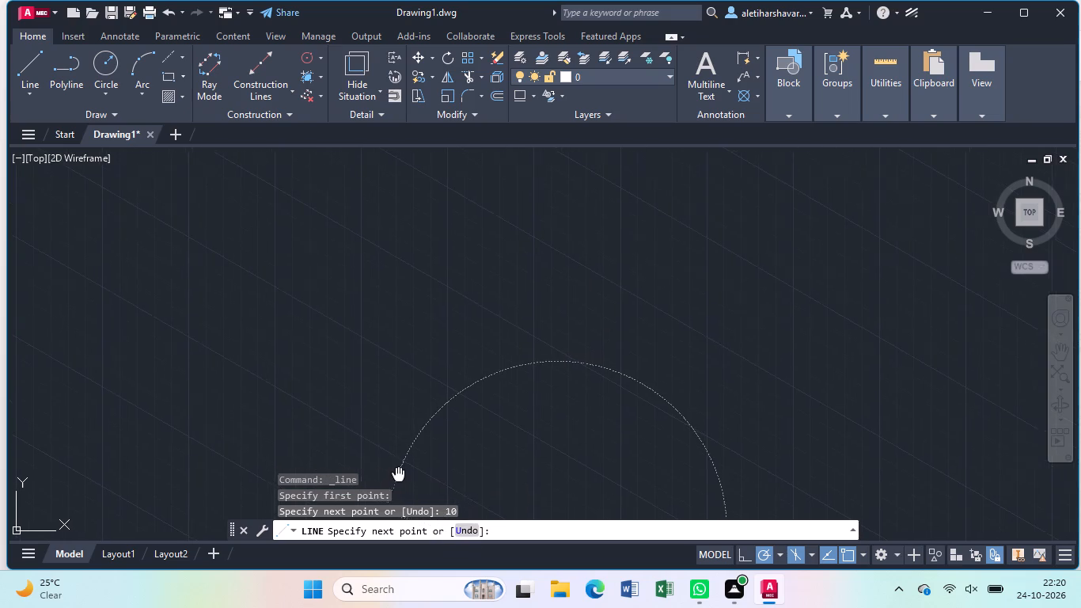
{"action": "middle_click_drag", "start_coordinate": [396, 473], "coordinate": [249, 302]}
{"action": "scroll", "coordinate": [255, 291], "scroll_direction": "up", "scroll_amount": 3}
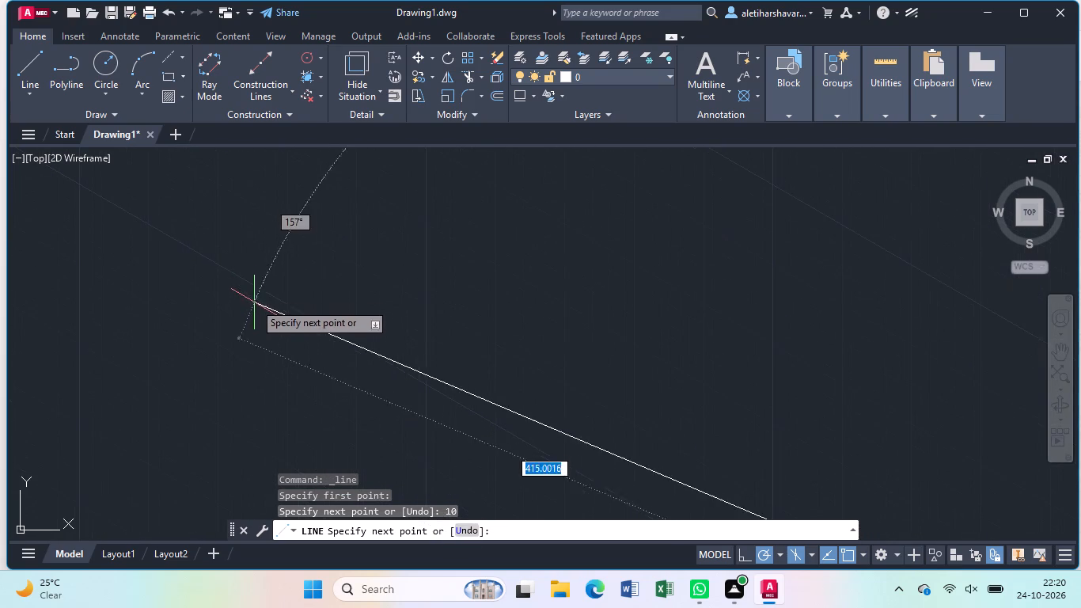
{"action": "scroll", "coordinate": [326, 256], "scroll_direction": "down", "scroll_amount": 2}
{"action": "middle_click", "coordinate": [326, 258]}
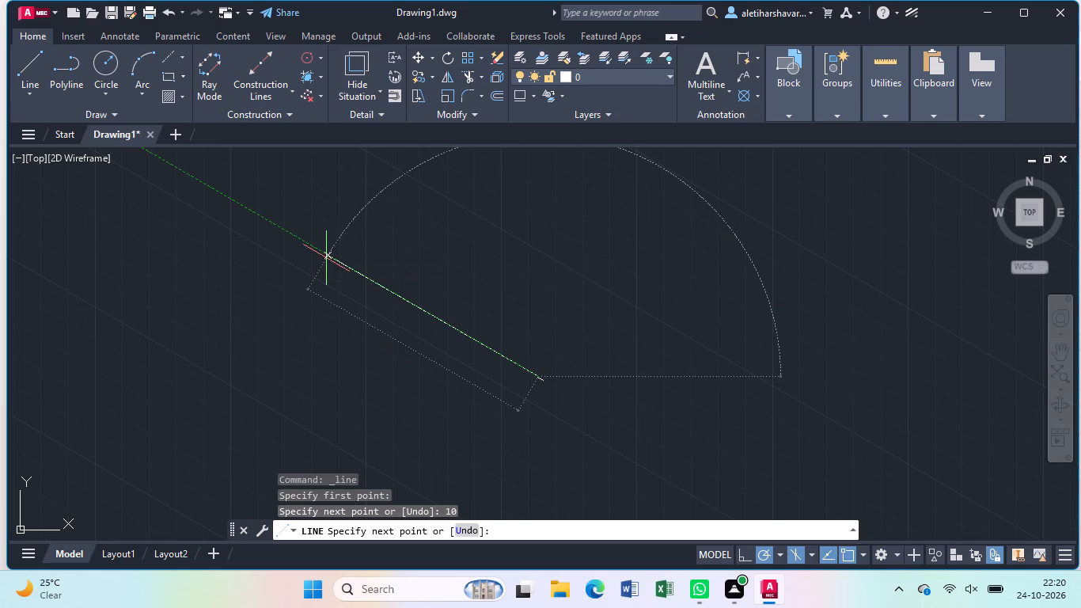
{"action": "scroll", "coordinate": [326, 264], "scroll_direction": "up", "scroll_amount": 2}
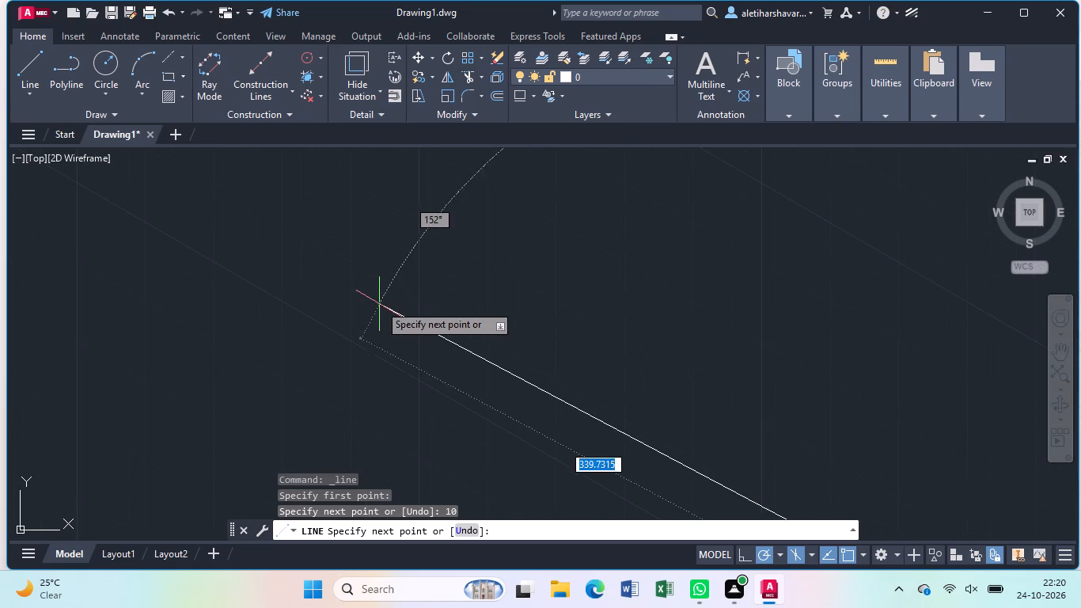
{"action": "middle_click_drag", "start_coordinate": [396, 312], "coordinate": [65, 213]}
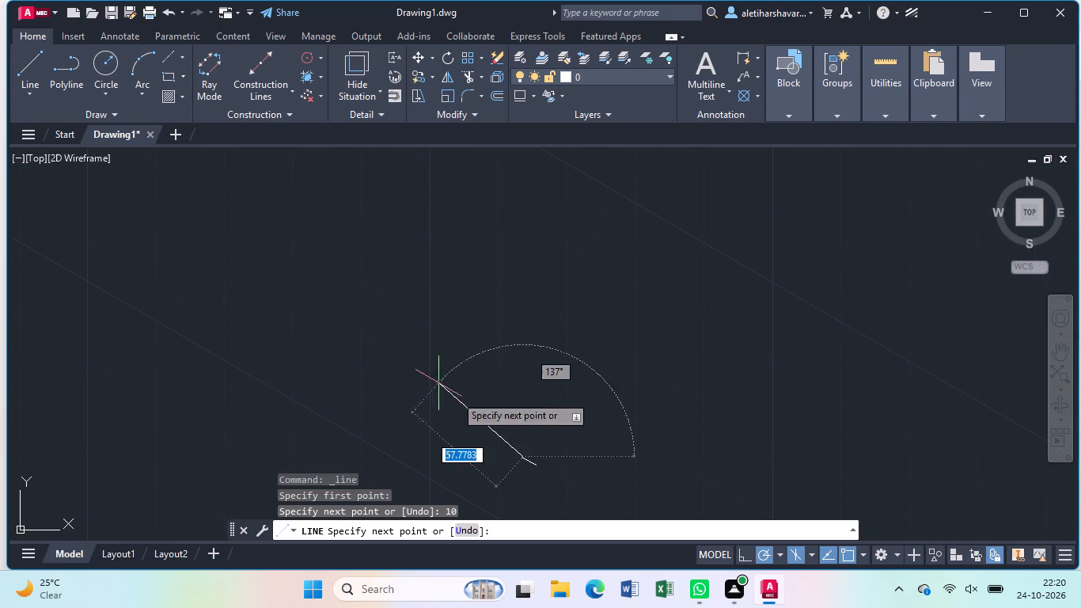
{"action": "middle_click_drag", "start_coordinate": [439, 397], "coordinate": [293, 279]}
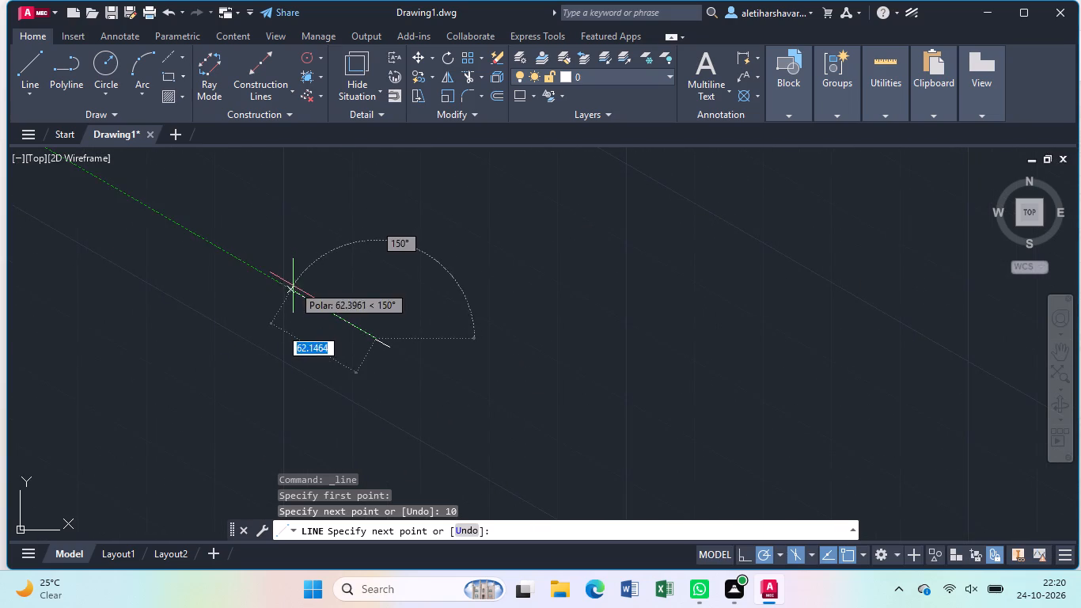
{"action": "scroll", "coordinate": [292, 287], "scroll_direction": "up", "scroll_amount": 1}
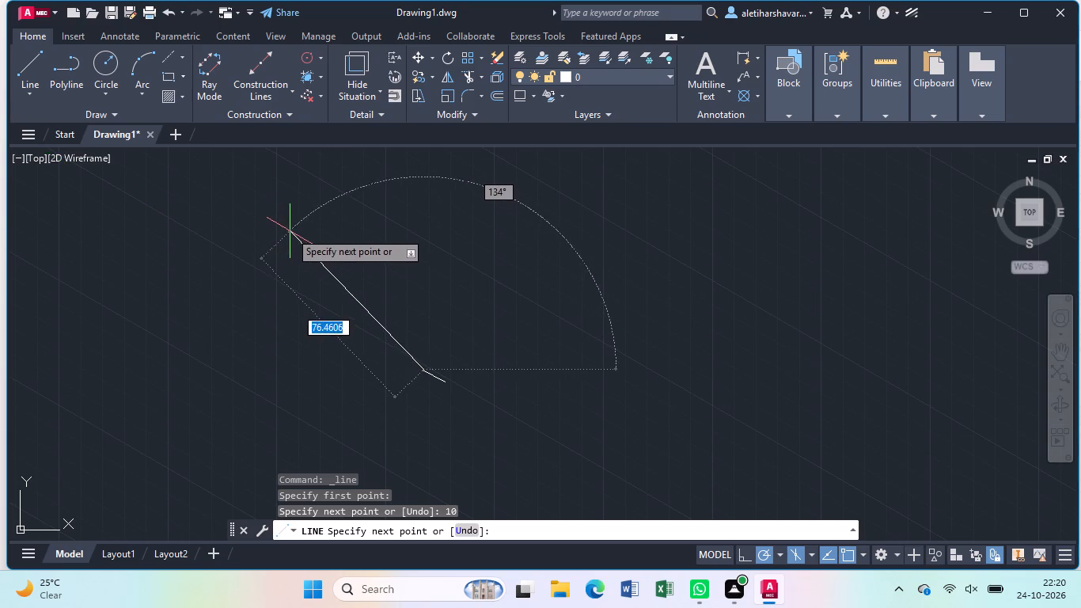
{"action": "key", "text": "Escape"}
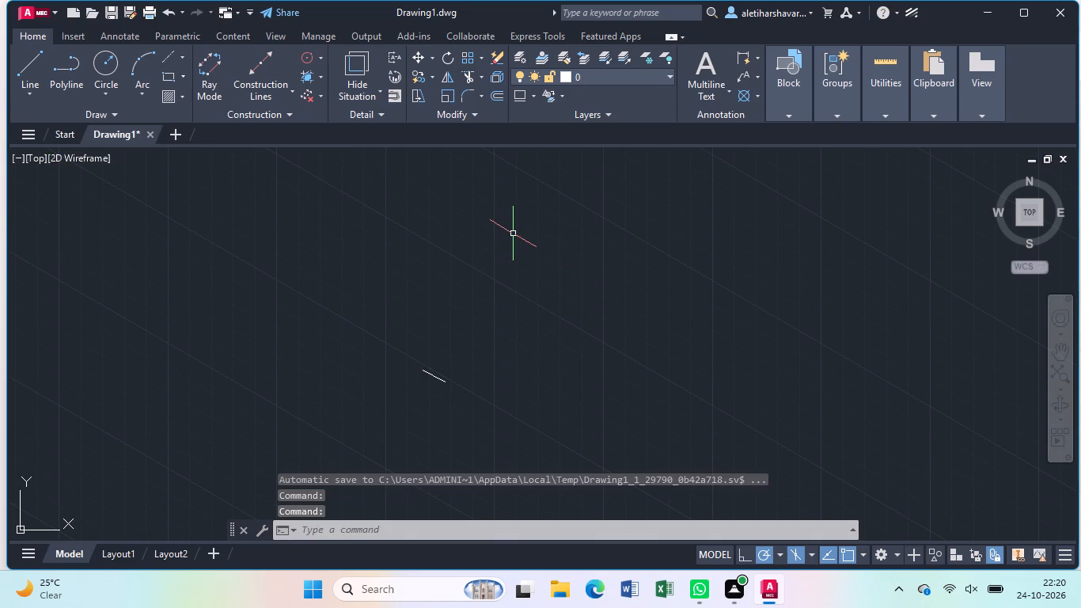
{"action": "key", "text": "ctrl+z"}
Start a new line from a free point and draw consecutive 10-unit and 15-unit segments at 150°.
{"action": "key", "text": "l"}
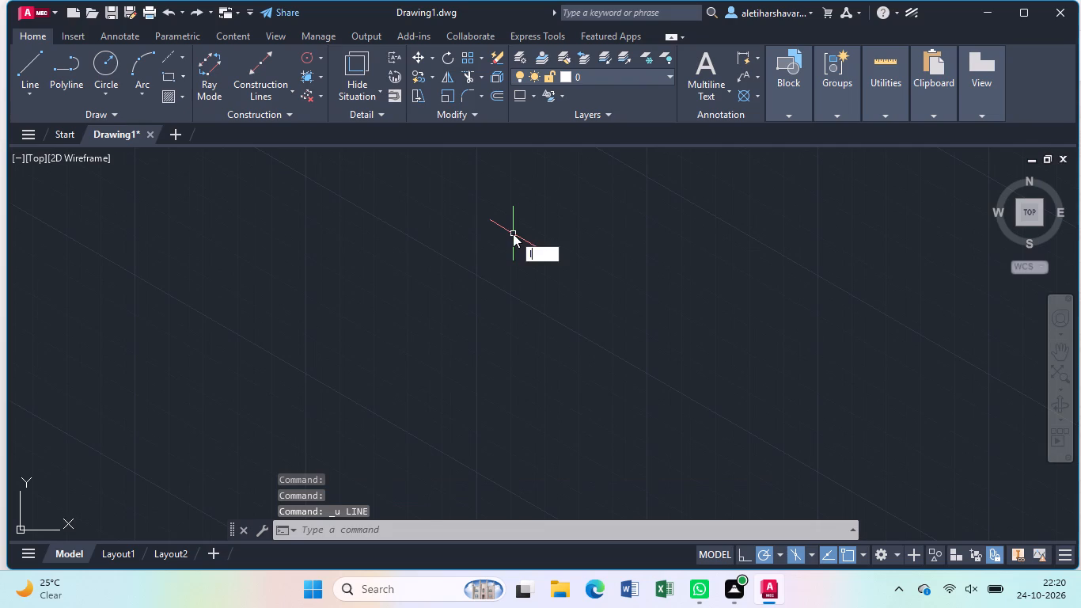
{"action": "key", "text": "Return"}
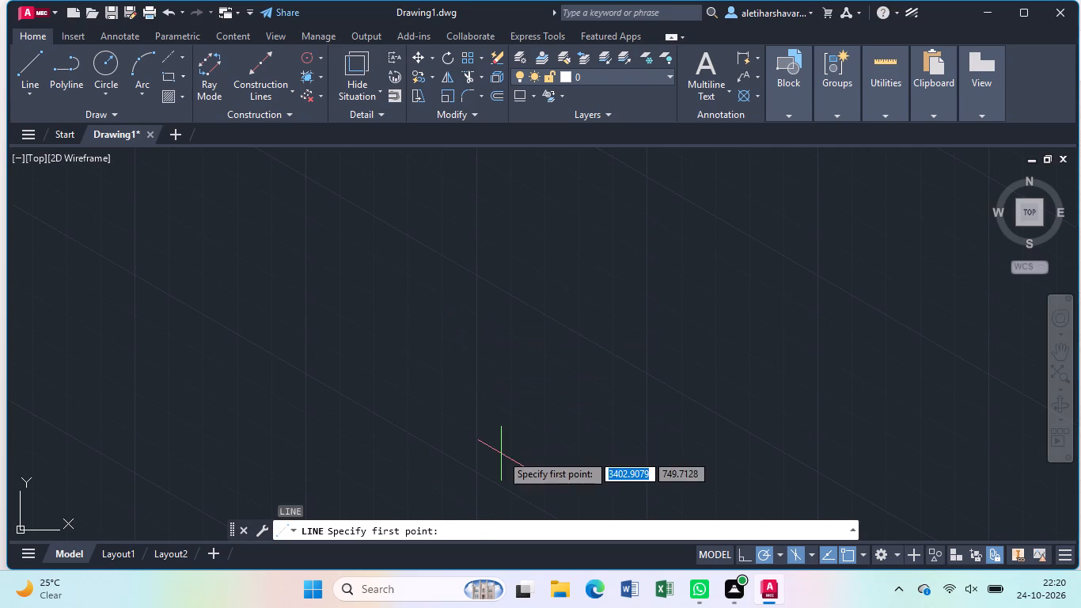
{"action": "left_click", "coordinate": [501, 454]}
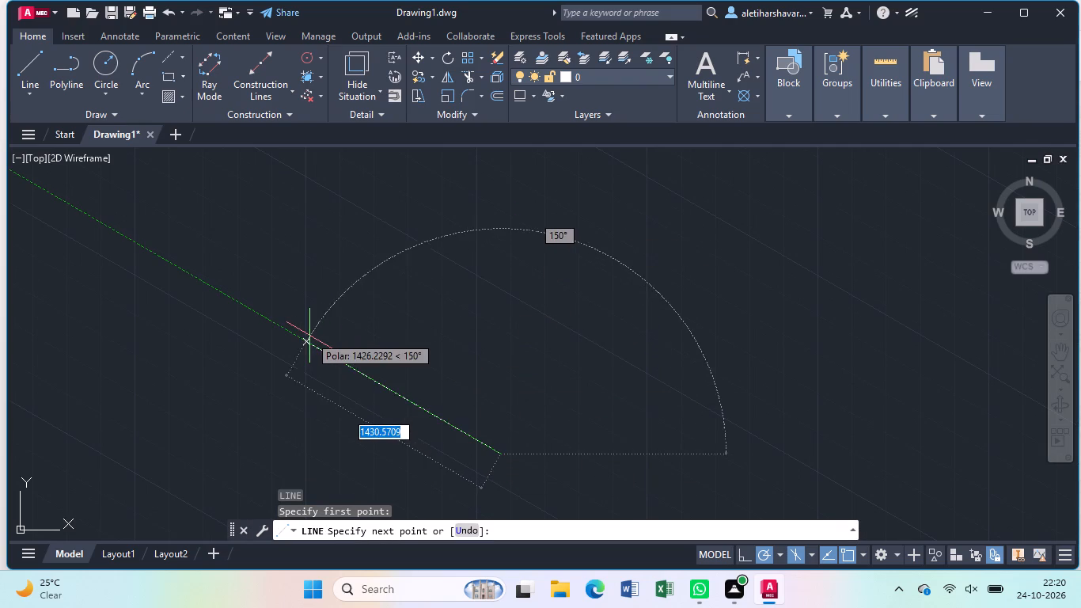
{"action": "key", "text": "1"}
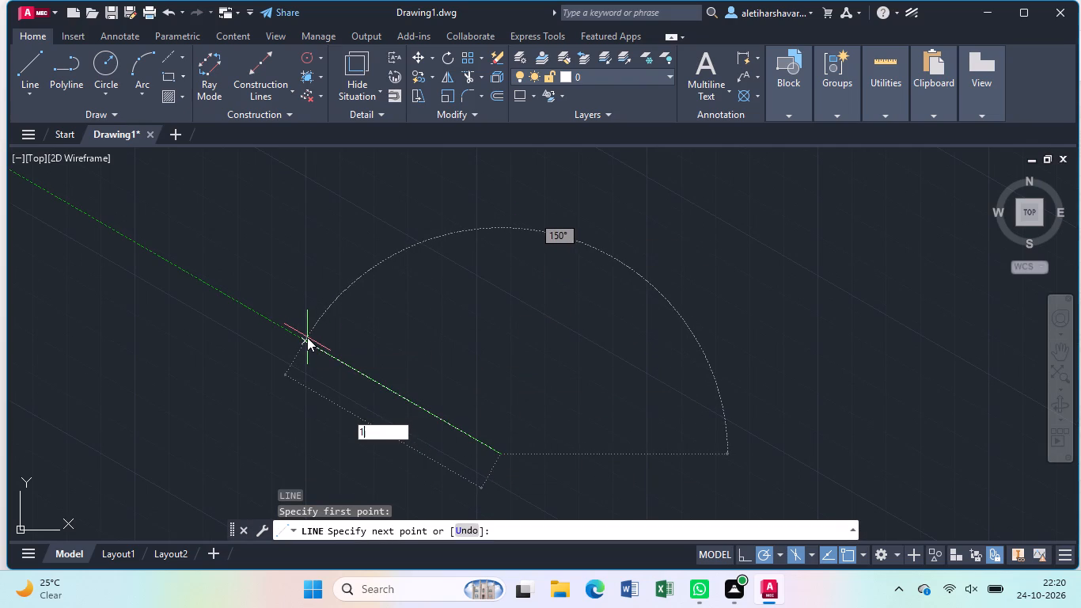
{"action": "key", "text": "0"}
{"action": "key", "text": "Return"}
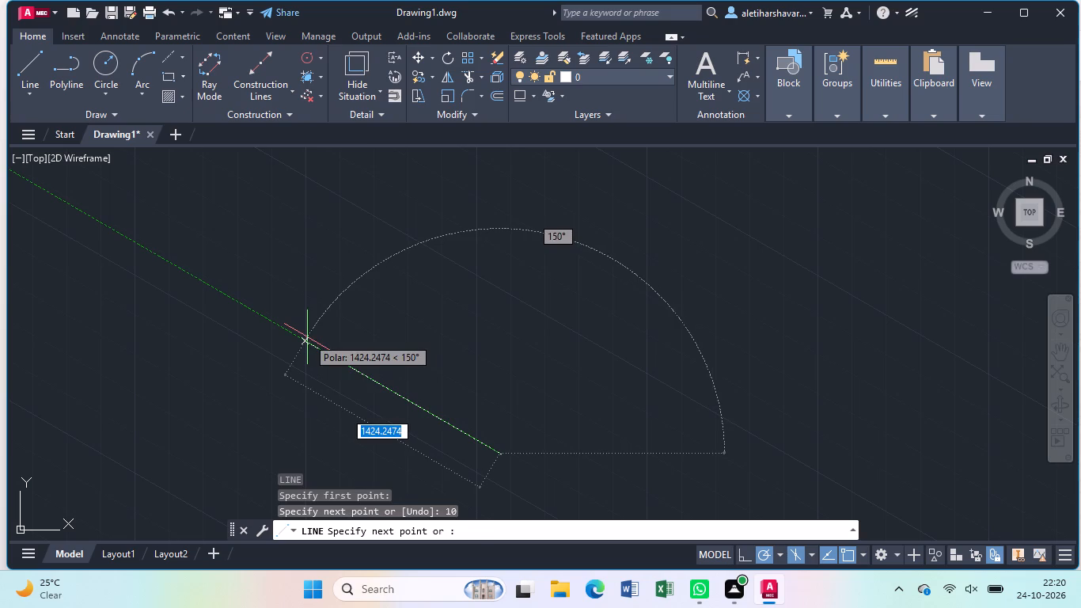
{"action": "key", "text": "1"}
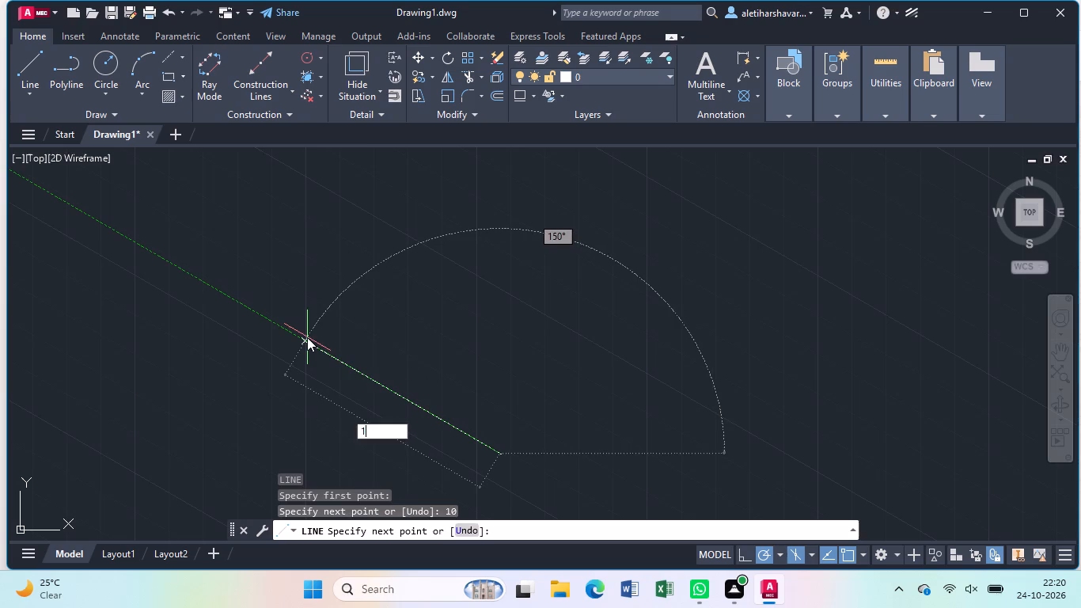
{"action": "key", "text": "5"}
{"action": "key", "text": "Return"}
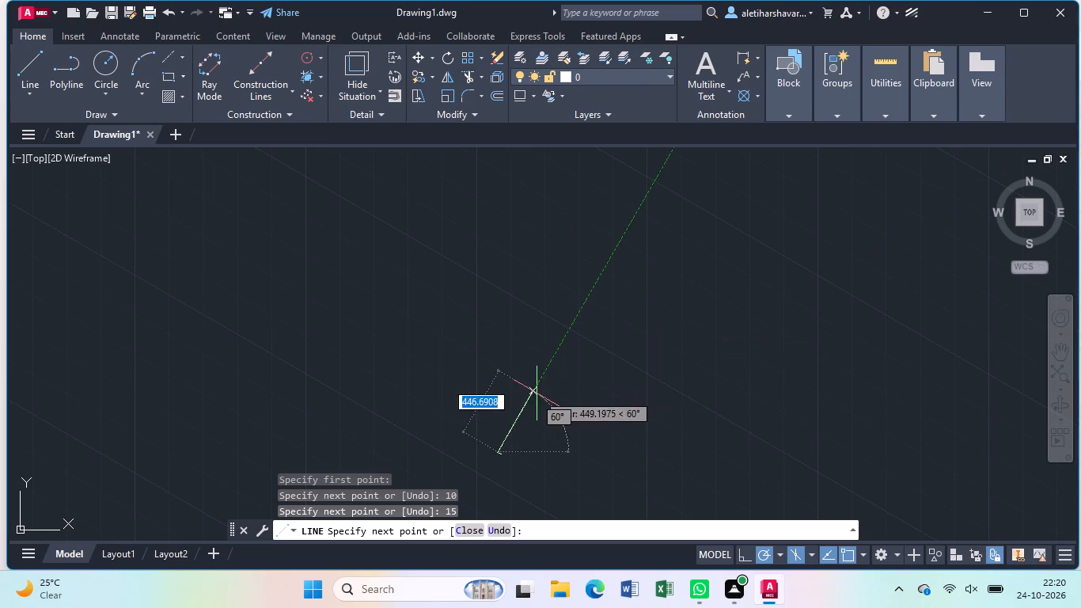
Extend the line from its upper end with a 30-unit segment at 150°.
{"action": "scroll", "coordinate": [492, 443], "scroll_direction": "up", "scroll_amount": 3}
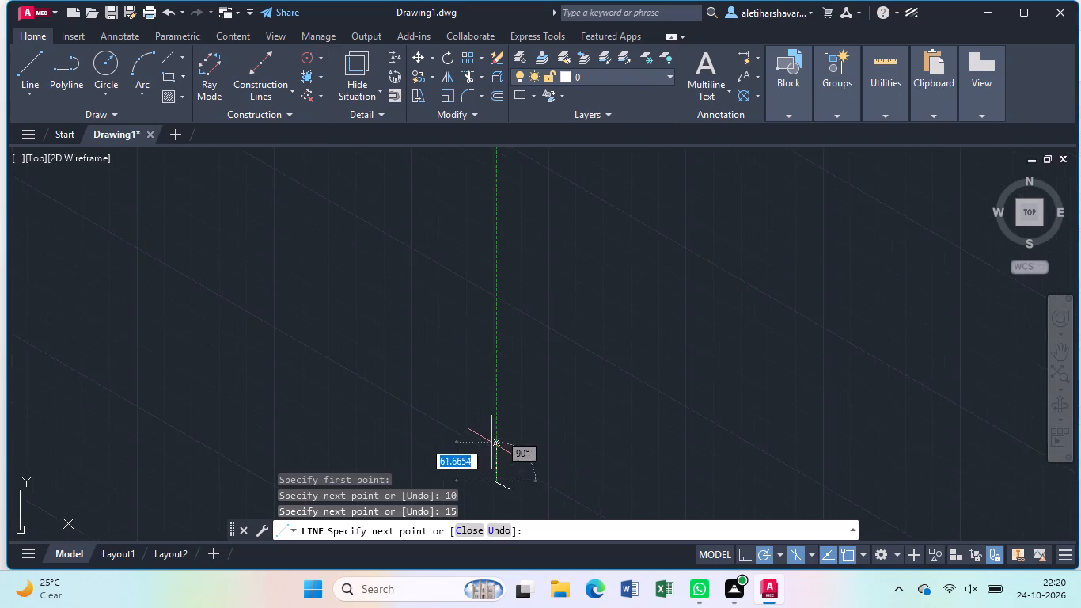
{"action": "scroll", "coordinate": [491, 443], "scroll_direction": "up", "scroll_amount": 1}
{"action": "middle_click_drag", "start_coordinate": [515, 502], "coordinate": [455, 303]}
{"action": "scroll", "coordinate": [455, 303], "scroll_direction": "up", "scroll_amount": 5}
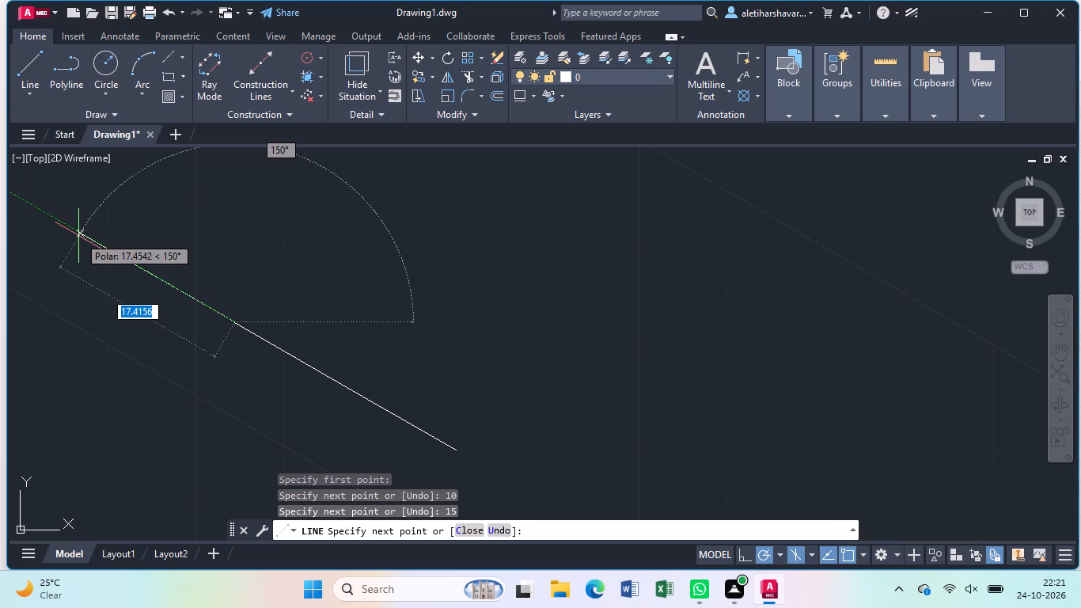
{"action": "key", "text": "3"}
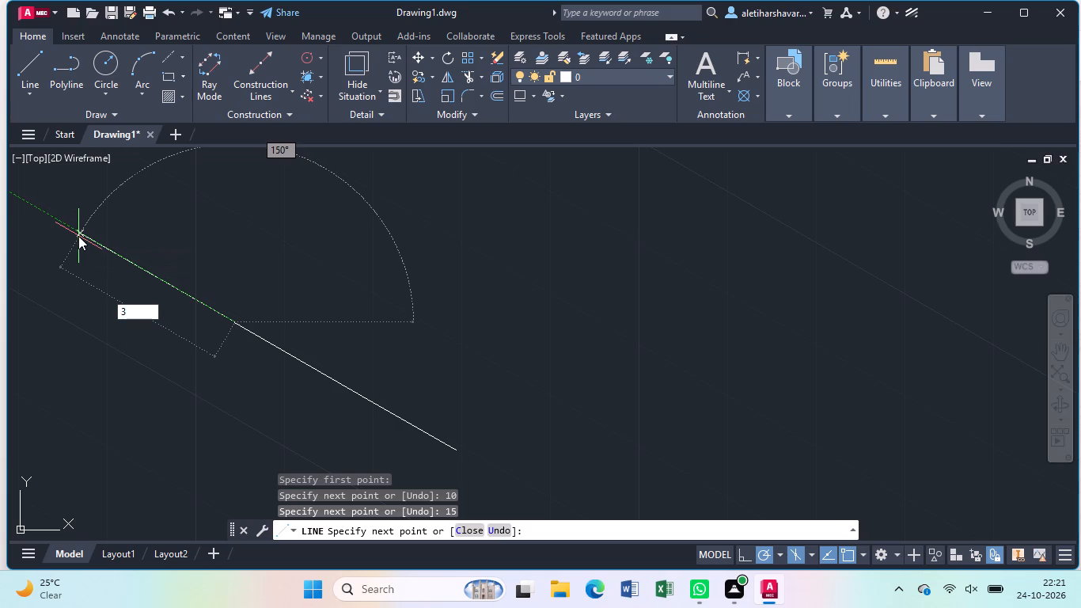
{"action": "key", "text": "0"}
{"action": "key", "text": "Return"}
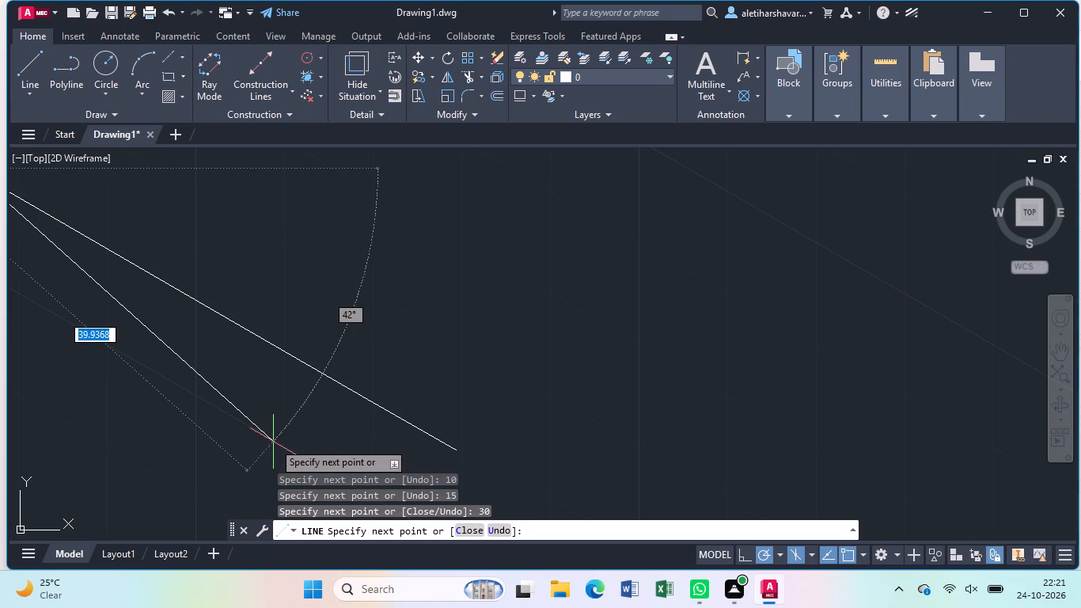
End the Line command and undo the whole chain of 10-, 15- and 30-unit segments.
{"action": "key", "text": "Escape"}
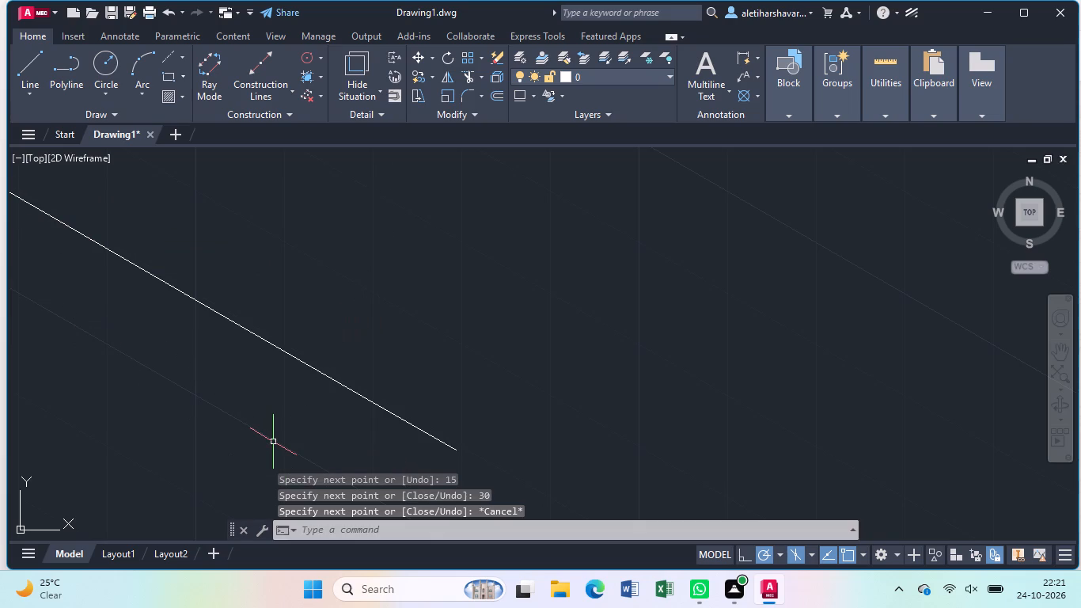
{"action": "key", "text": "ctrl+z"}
Draw a new line from a free point with consecutive 10-, 15-, 15- and 10-unit segments at 150°.
{"action": "key", "text": "l"}
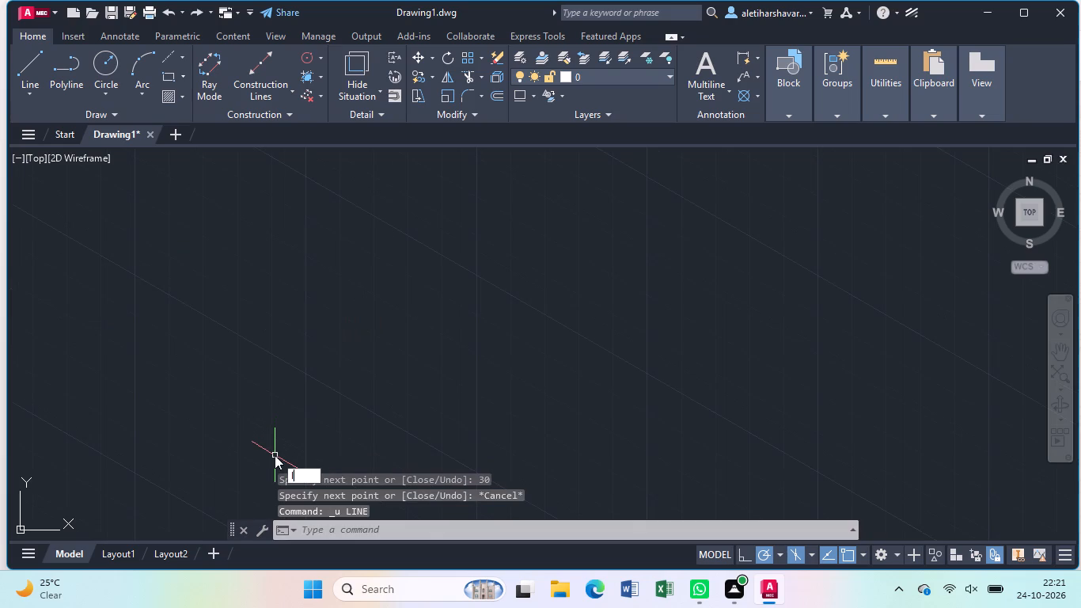
{"action": "key", "text": "Return"}
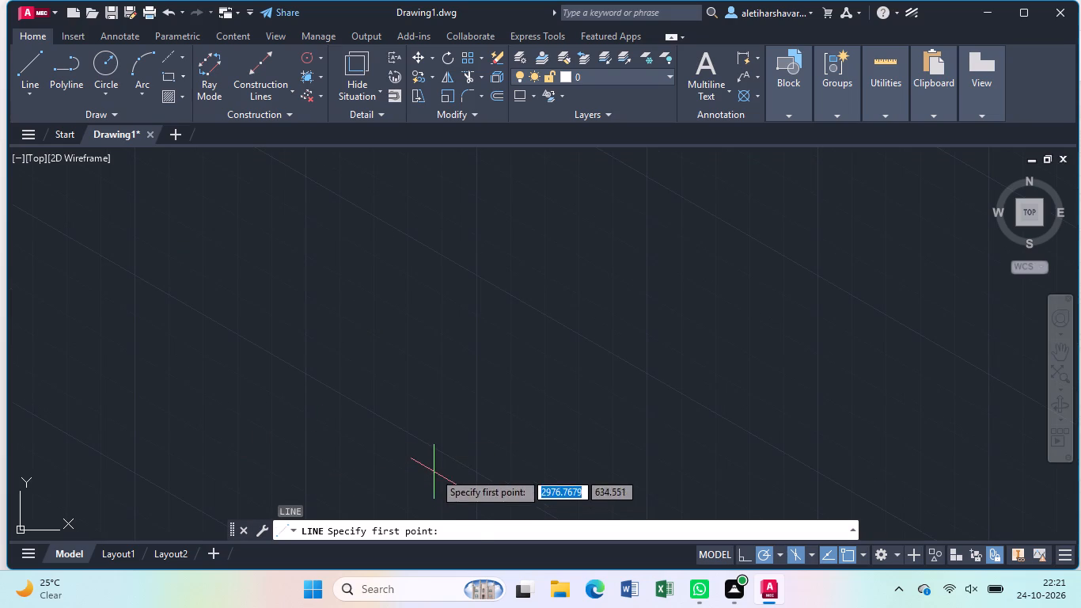
{"action": "left_click", "coordinate": [434, 472]}
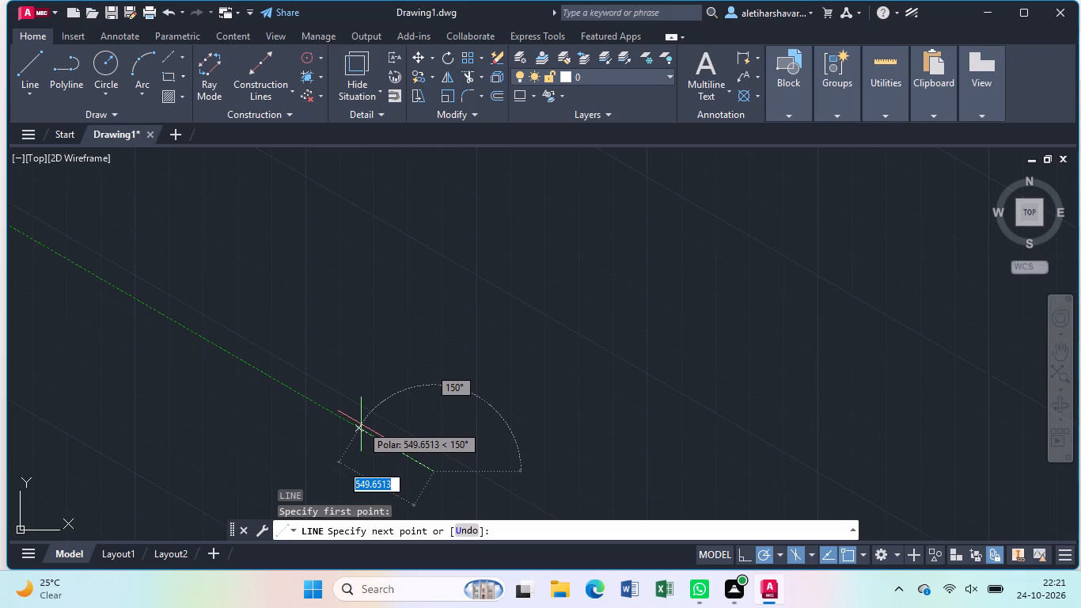
{"action": "type", "text": "10"}
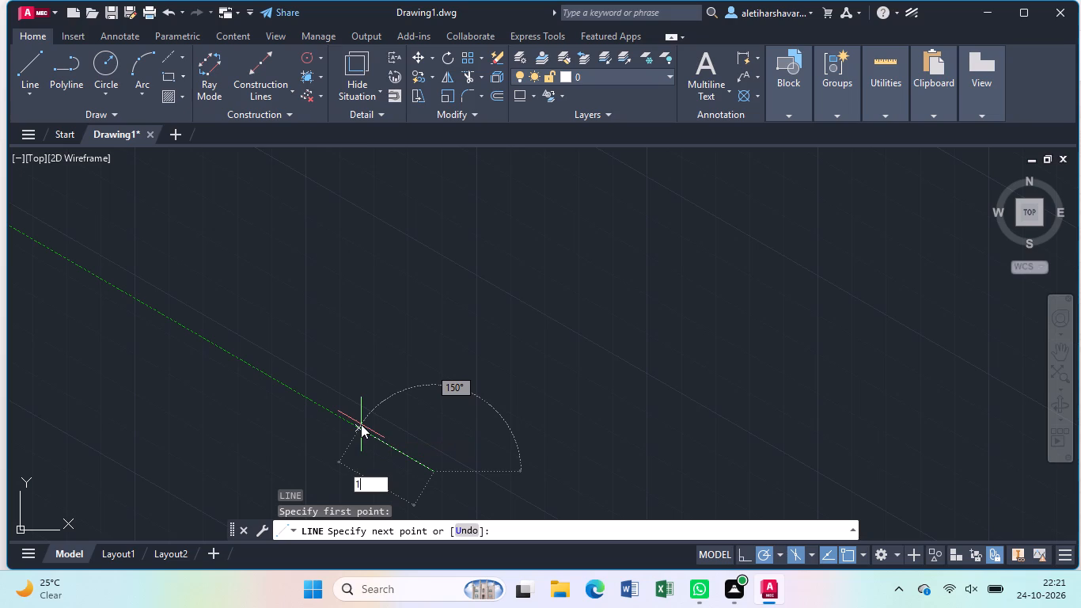
{"action": "key", "text": "Return"}
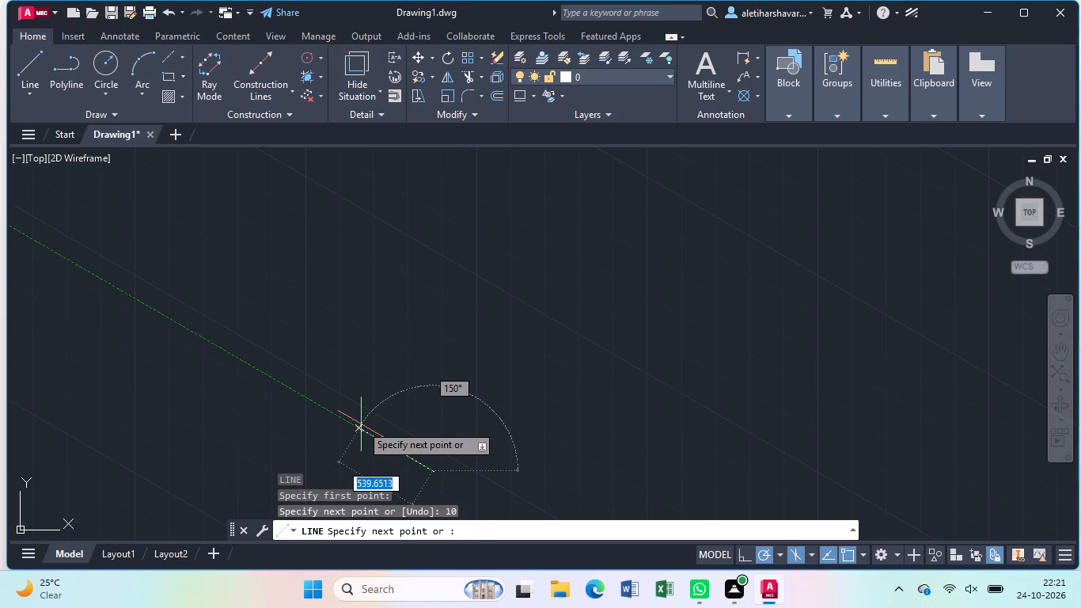
{"action": "type", "text": "15"}
{"action": "key", "text": "Return"}
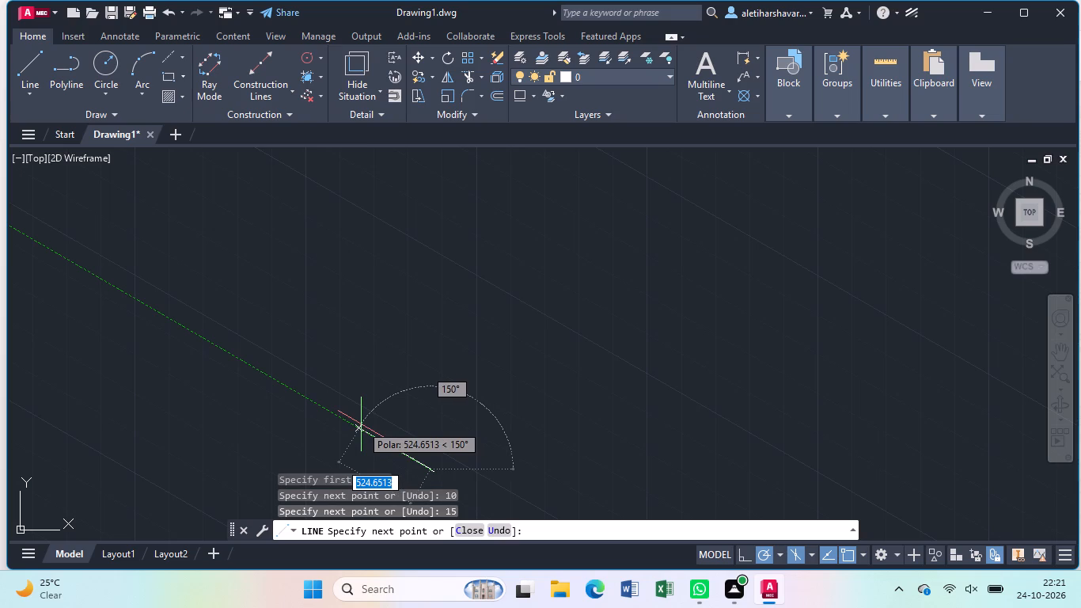
{"action": "type", "text": "15"}
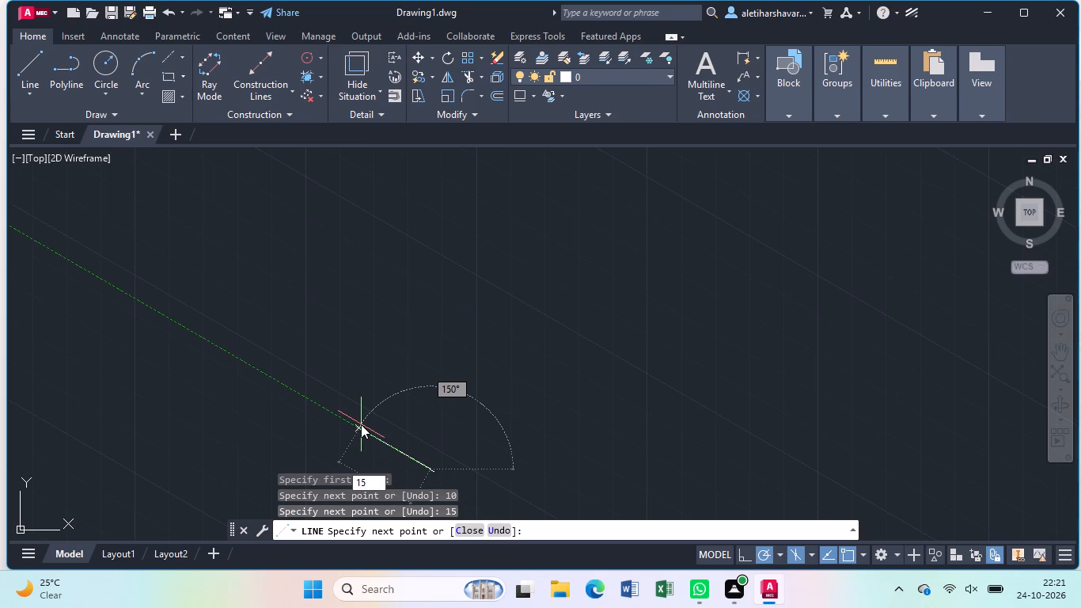
{"action": "key", "text": "Return"}
{"action": "type", "text": "10"}
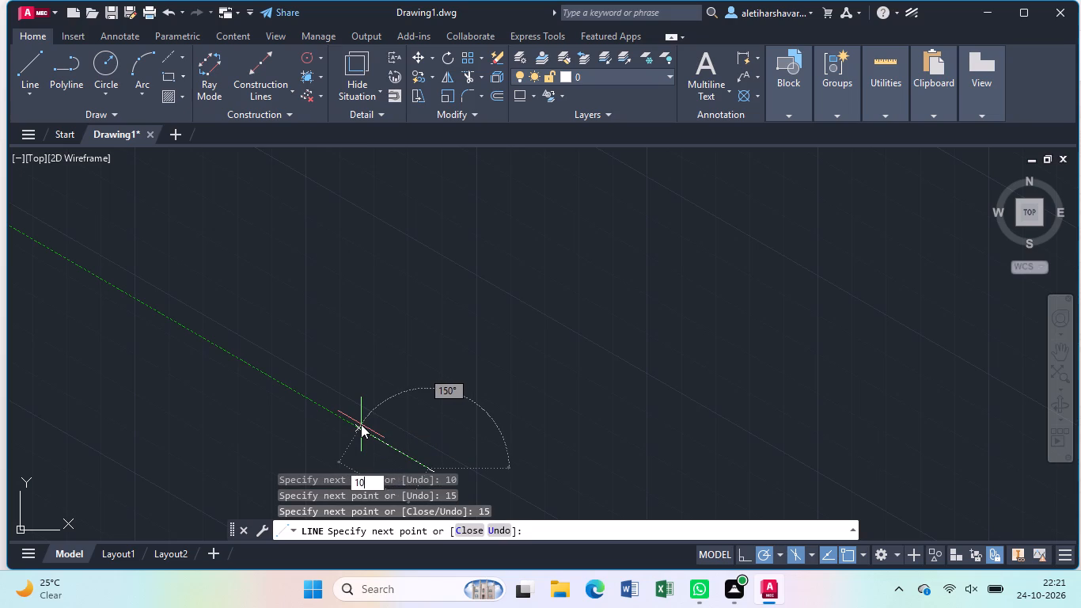
{"action": "key", "text": "Return"}
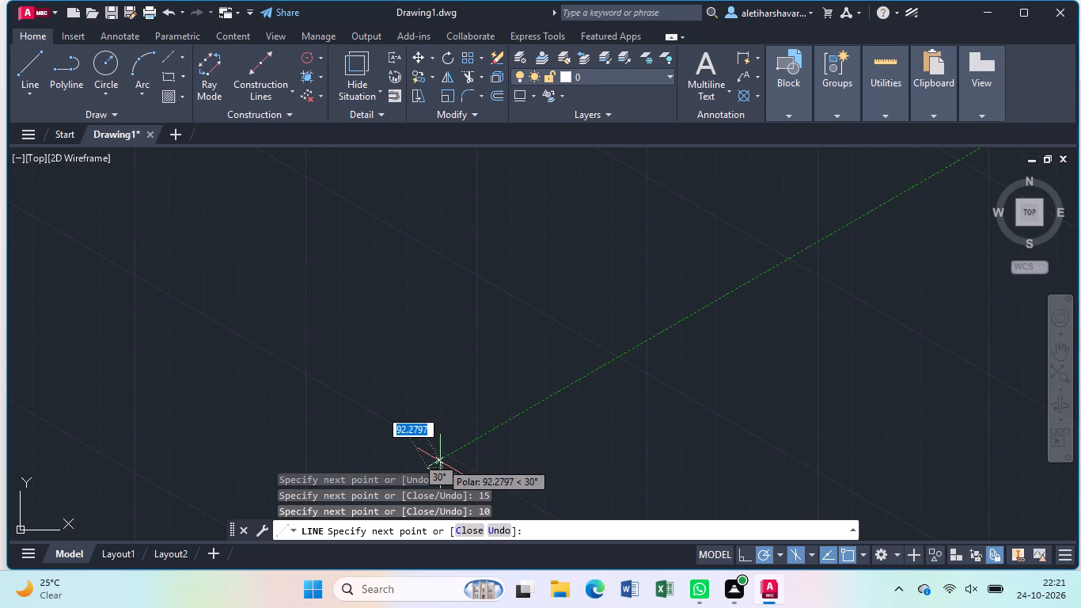
Continue the line from the chain's upper end with a 15-unit segment at 90° and a 10-unit segment at 330°.
{"action": "middle_click_drag", "start_coordinate": [440, 462], "coordinate": [384, 313]}
{"action": "scroll", "coordinate": [384, 313], "scroll_direction": "up", "scroll_amount": 2}
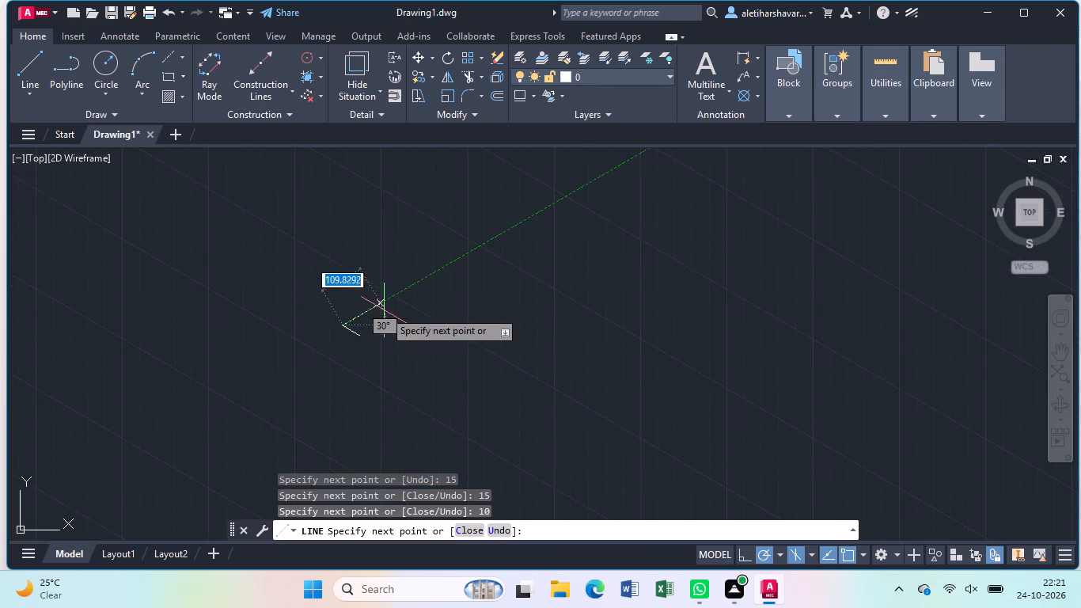
{"action": "scroll", "coordinate": [384, 310], "scroll_direction": "up", "scroll_amount": 4}
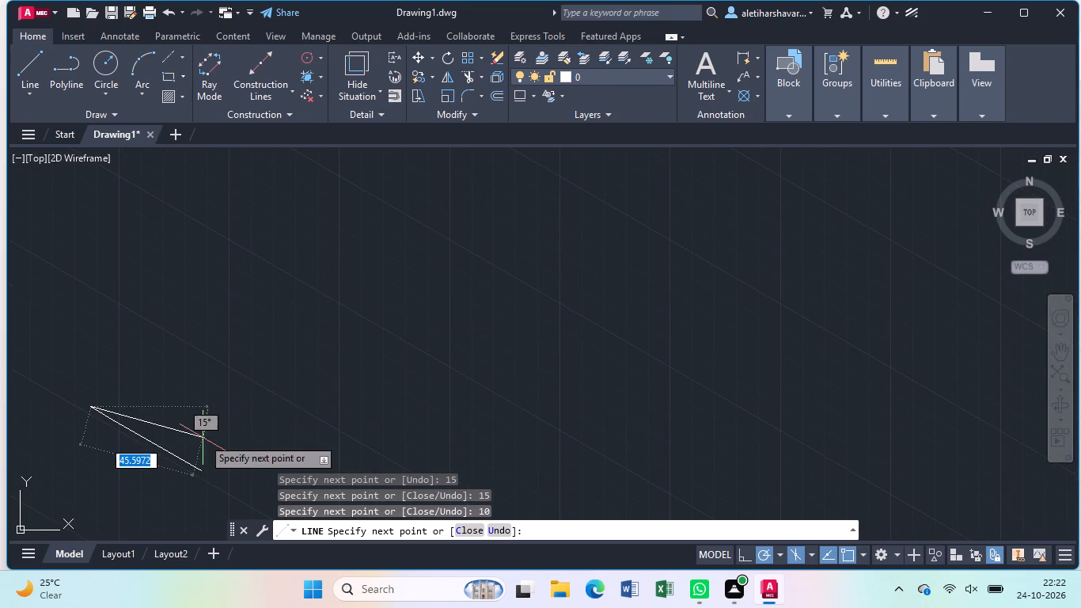
{"action": "middle_click_drag", "start_coordinate": [203, 439], "coordinate": [560, 346]}
{"action": "scroll", "coordinate": [552, 340], "scroll_direction": "up", "scroll_amount": 3}
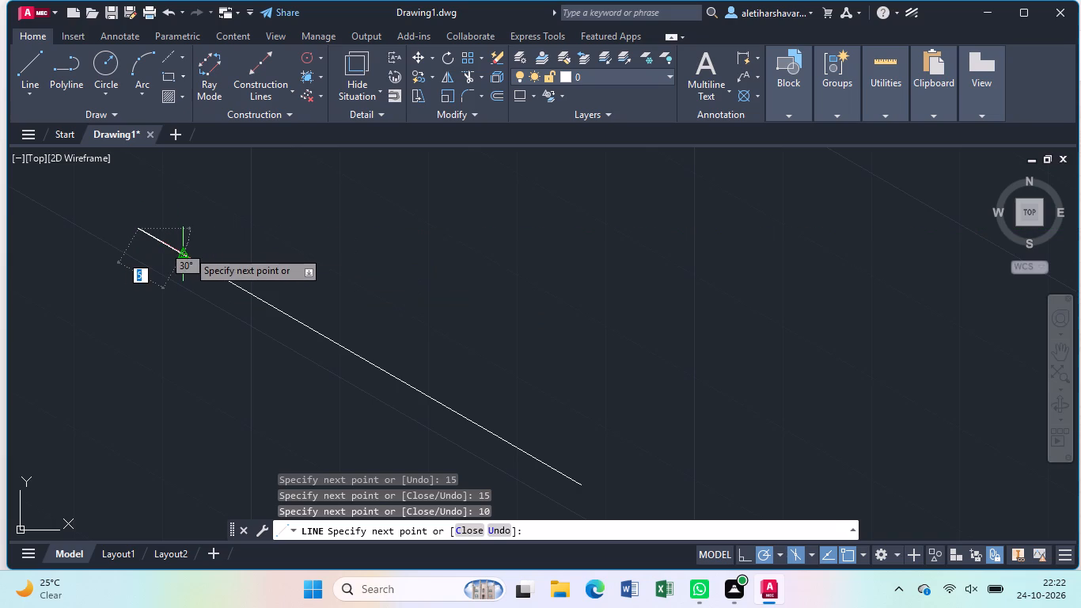
{"action": "scroll", "coordinate": [188, 250], "scroll_direction": "down", "scroll_amount": 2}
{"action": "middle_click_drag", "start_coordinate": [192, 257], "coordinate": [305, 337]}
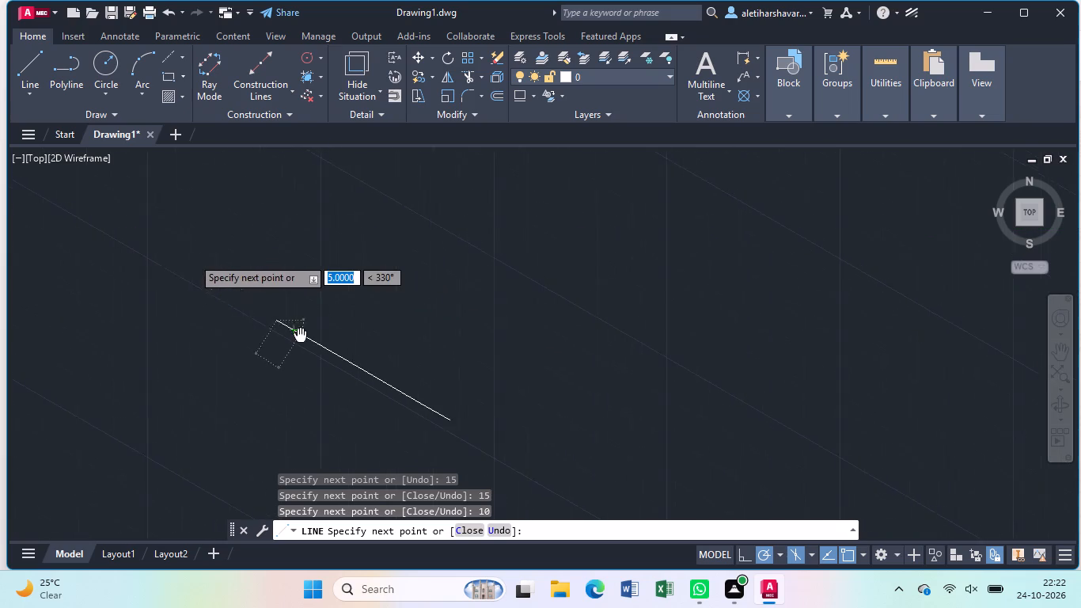
{"action": "middle_click_drag", "start_coordinate": [305, 337], "coordinate": [377, 364]}
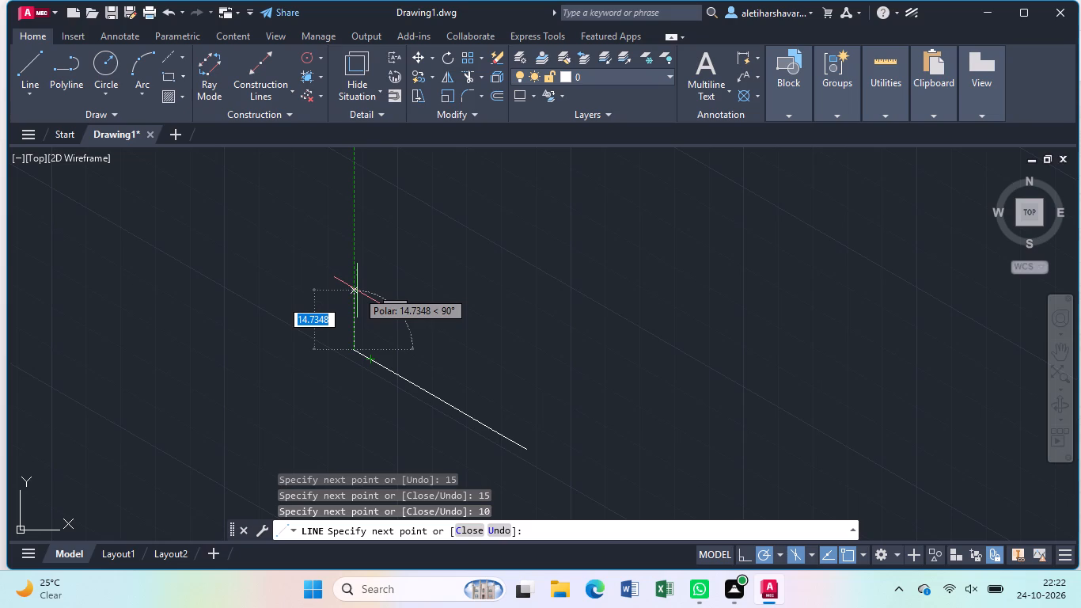
{"action": "key", "text": "1"}
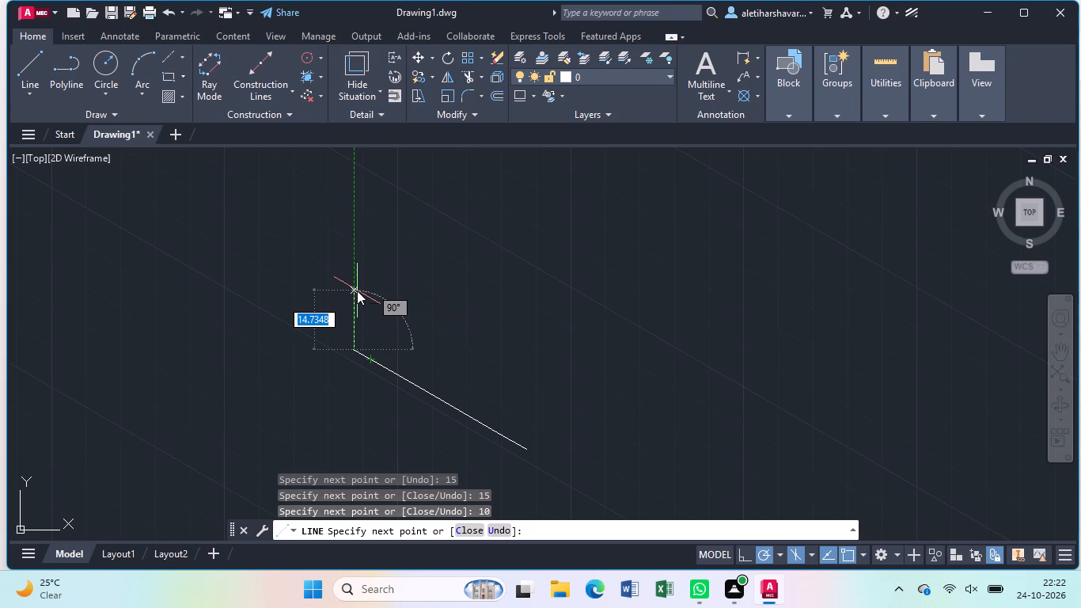
{"action": "key", "text": "5"}
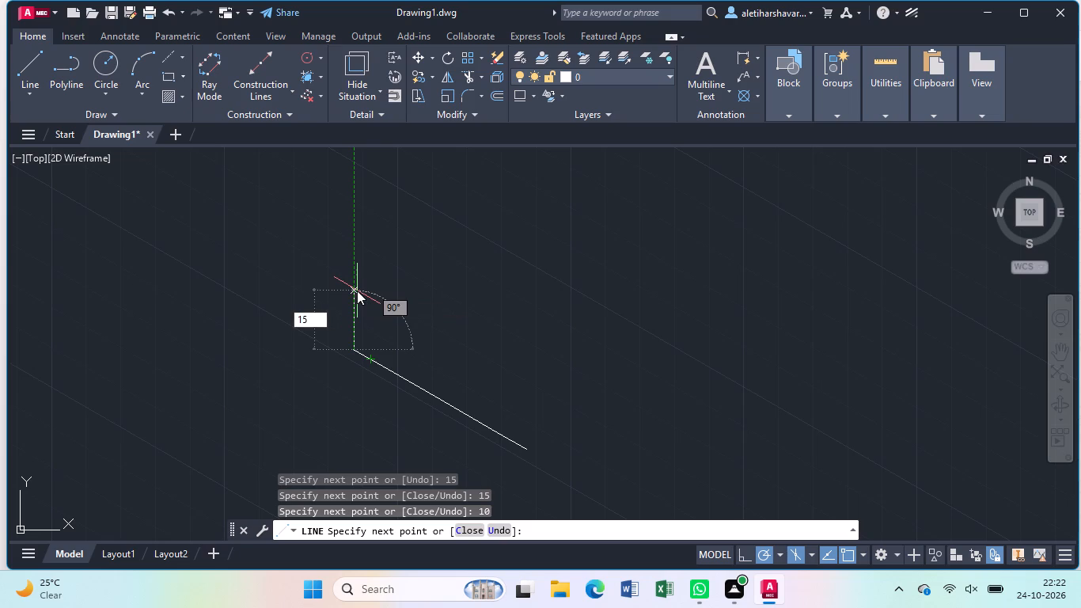
{"action": "key", "text": "Return"}
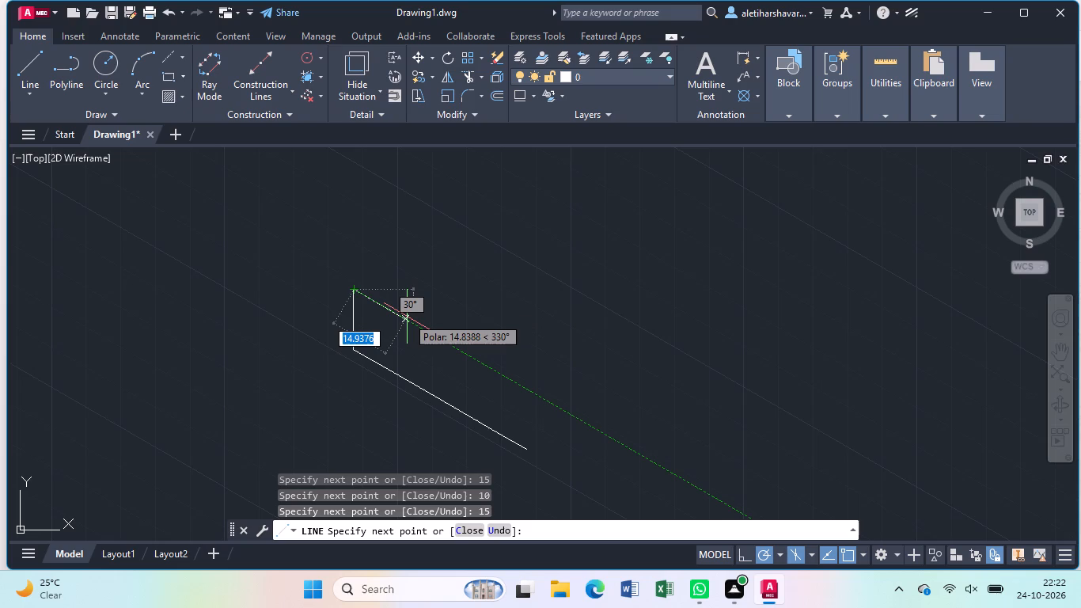
{"action": "key", "text": "1"}
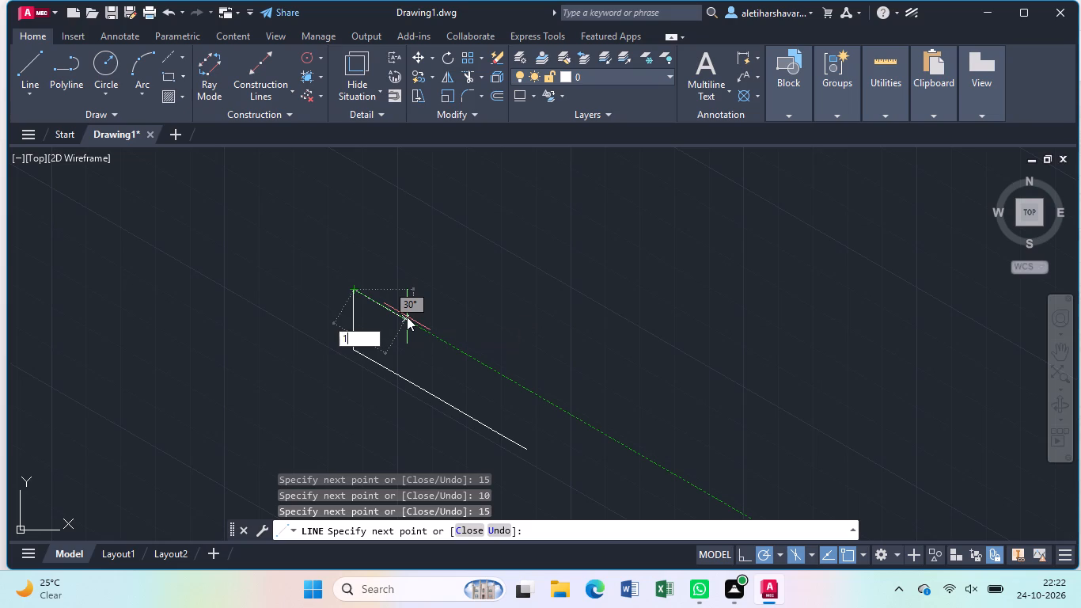
{"action": "key", "text": "0"}
{"action": "key", "text": "Return"}
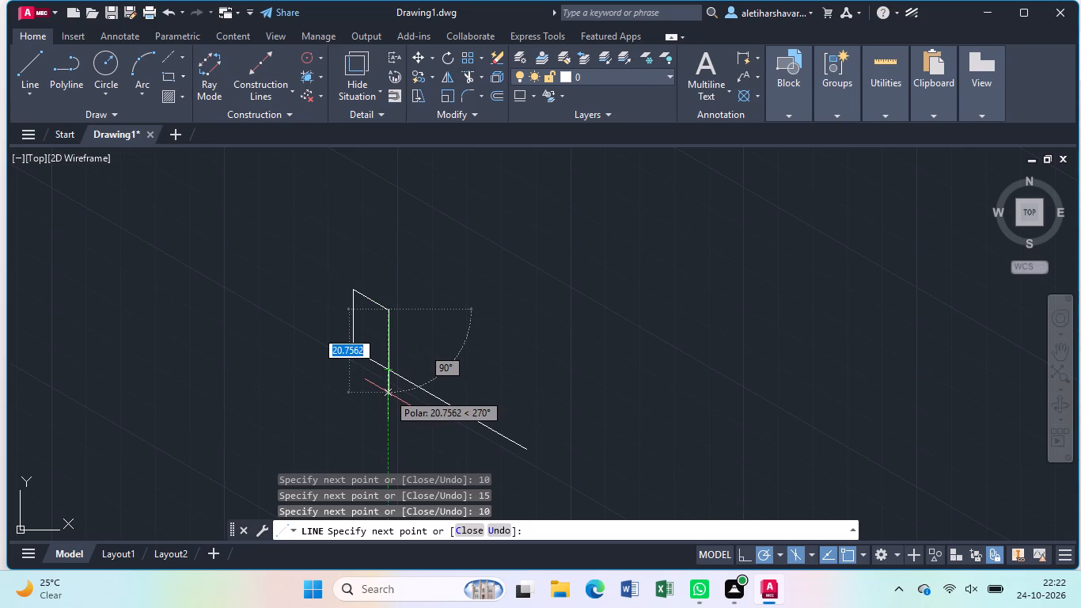
Draw the recess in the outline with segments of 5 units at 270°, 30 units at 330° and 5 units at 90°.
{"action": "key", "text": "5"}
{"action": "key", "text": "Return"}
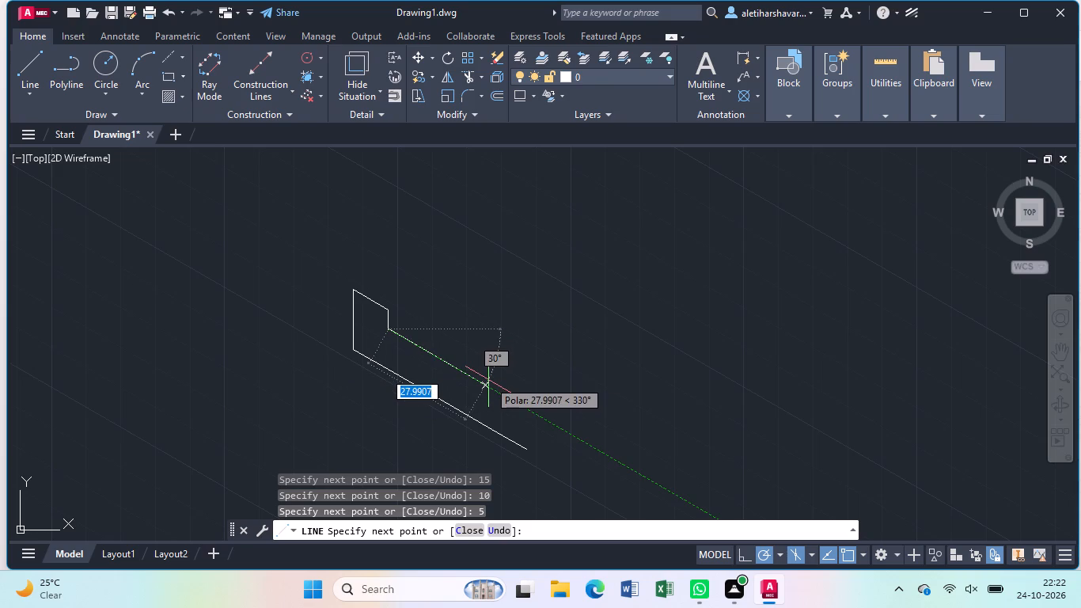
{"action": "type", "text": "30"}
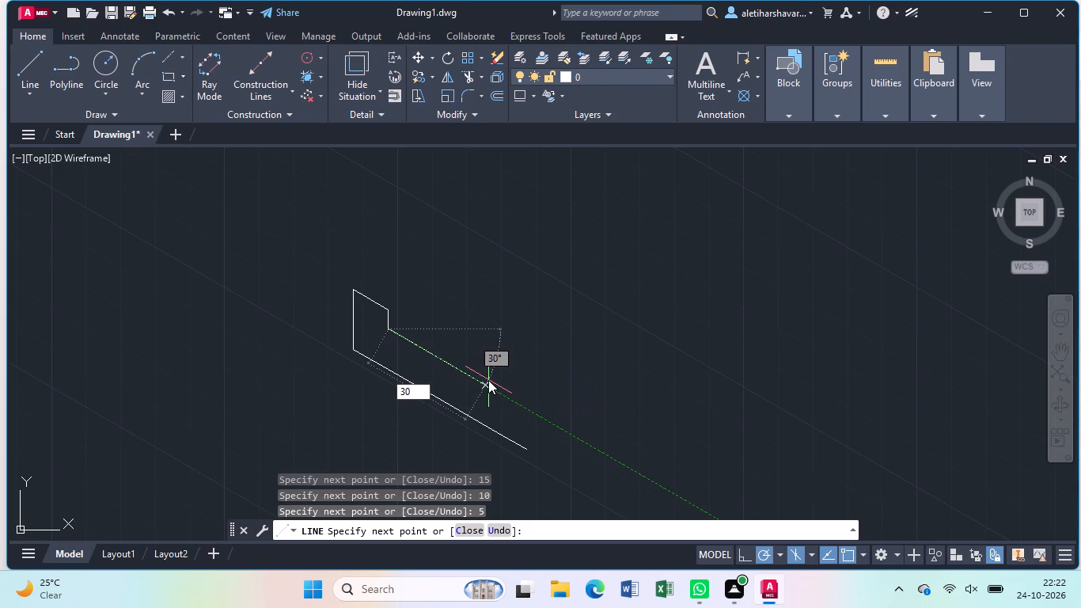
{"action": "key", "text": "Return"}
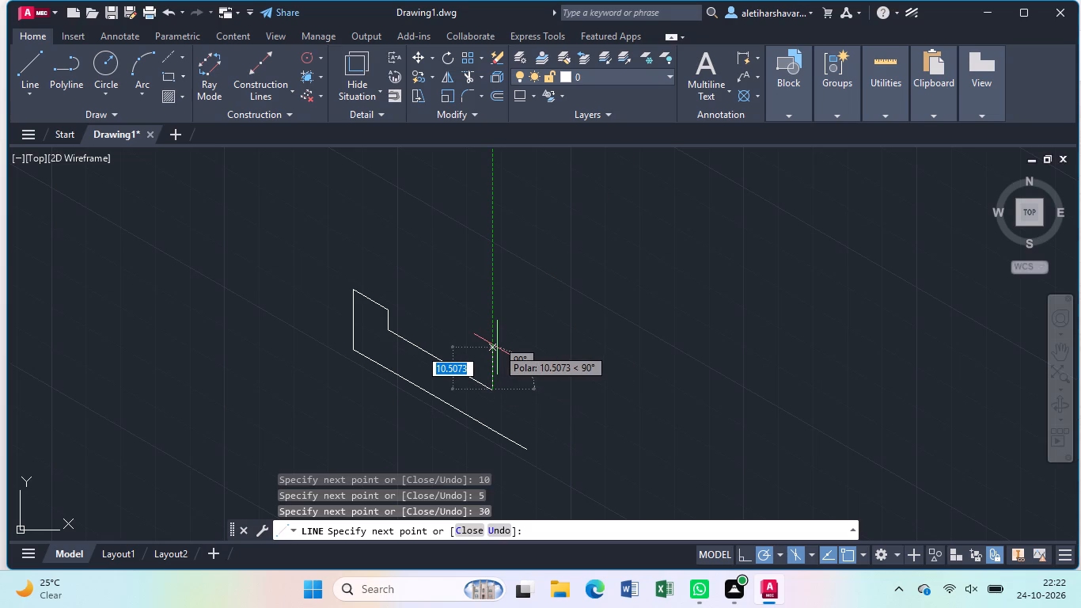
{"action": "key", "text": "5"}
{"action": "key", "text": "Return"}
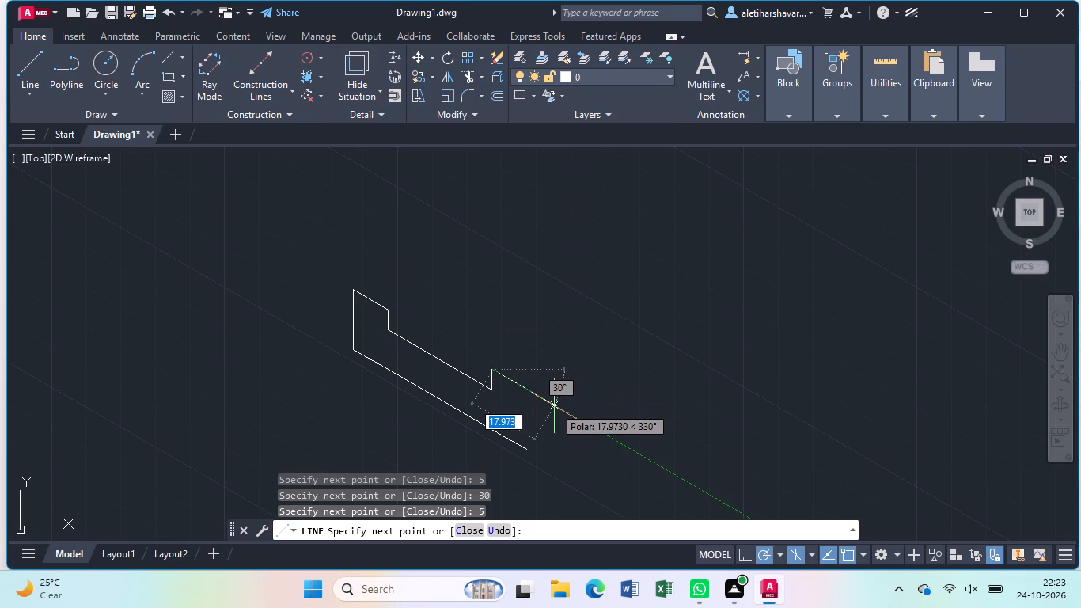
Add a 10-unit segment at 330° and a vertical segment about 21 units down past the sloping base line, ending the Line command.
{"action": "type", "text": "10"}
{"action": "key", "text": "Return"}
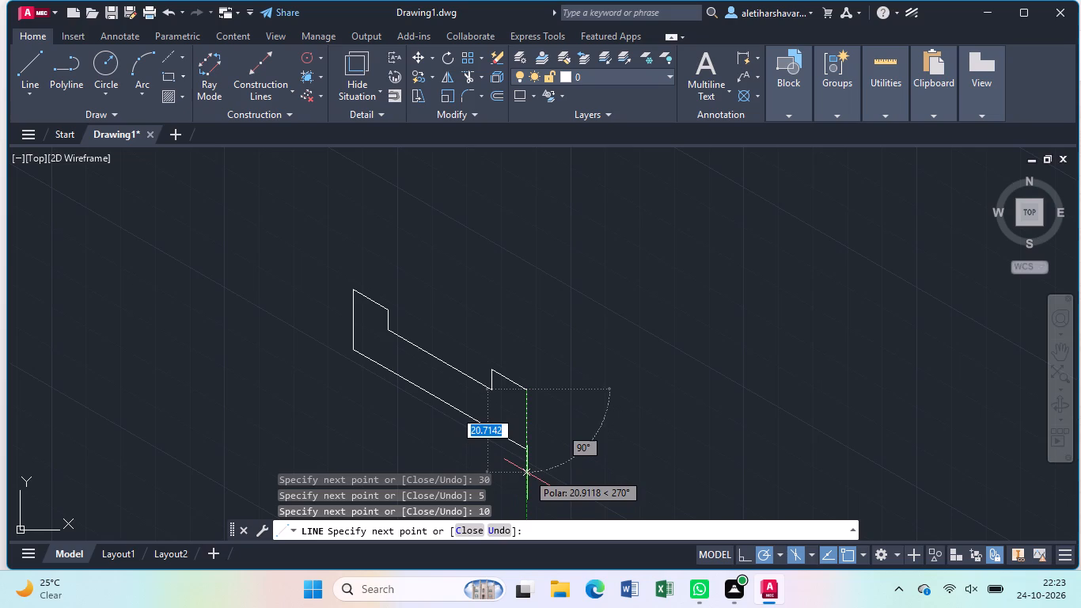
{"action": "left_click_drag", "start_coordinate": [527, 473], "coordinate": [519, 480]}
{"action": "key", "text": "Escape"}
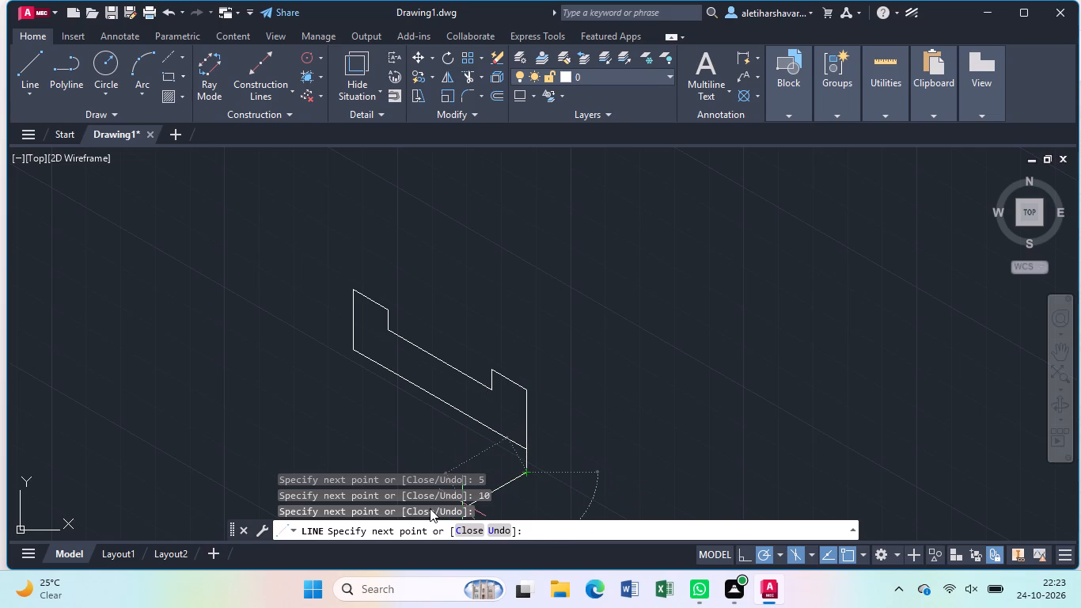
Trim the part of the last vertical line that extends below the sloping base line.
{"action": "type", "text": "tr"}
{"action": "key", "text": "Return"}
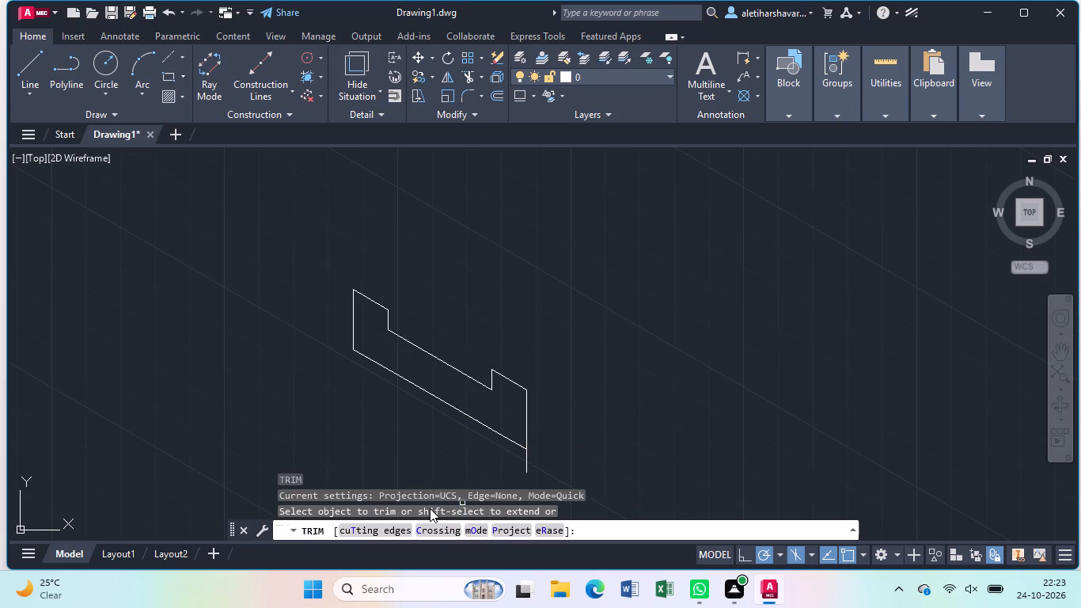
{"action": "left_click", "coordinate": [526, 469]}
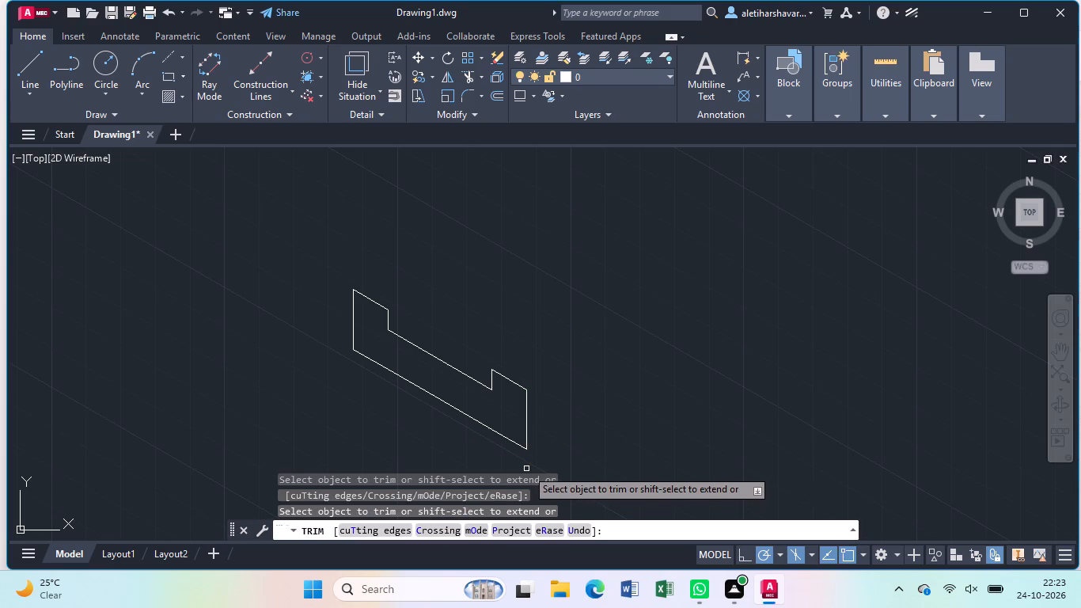
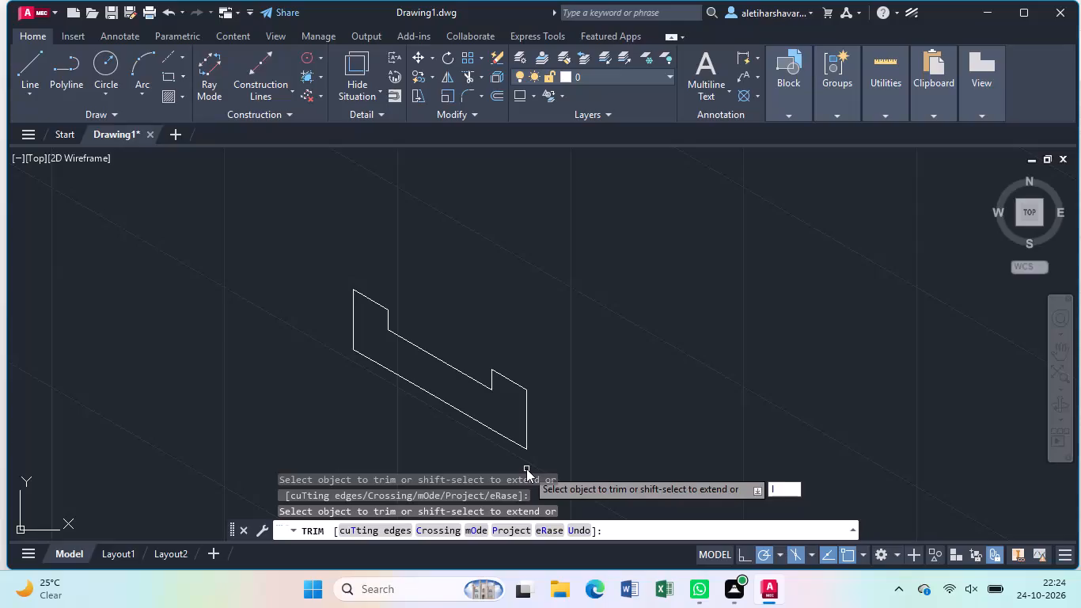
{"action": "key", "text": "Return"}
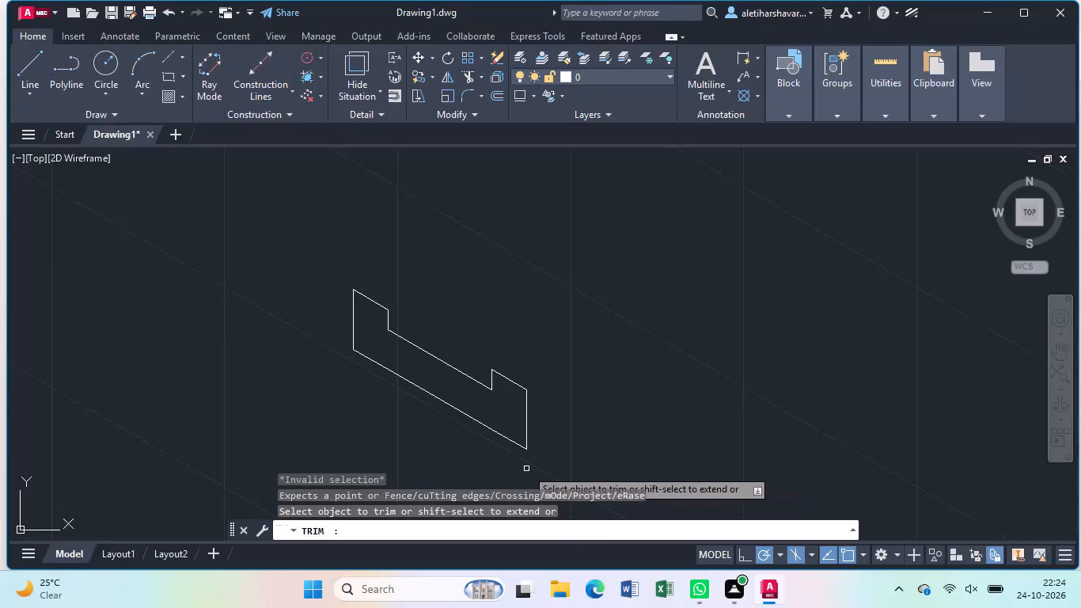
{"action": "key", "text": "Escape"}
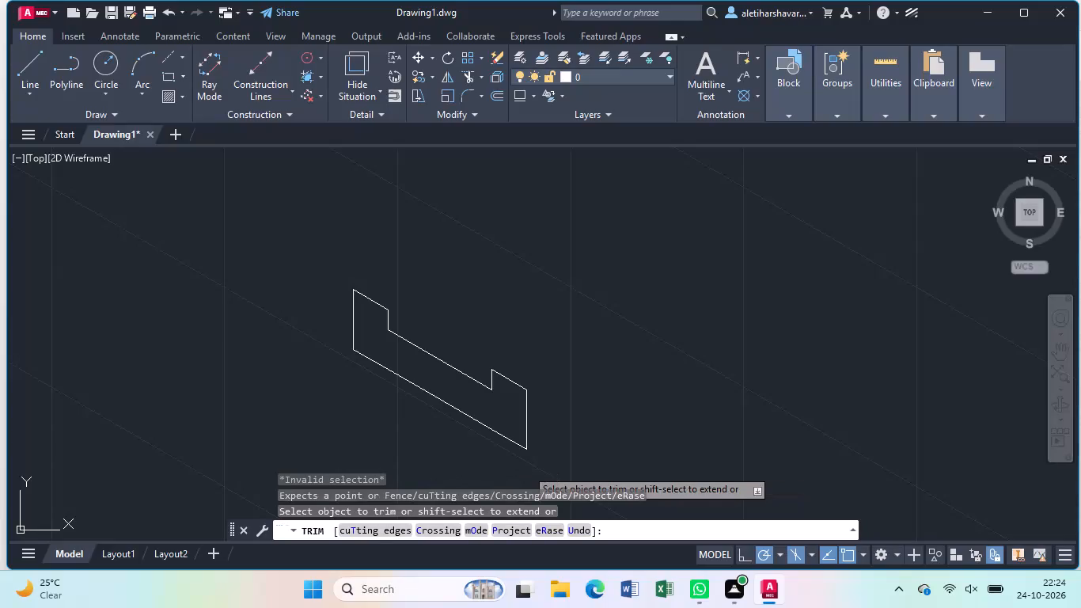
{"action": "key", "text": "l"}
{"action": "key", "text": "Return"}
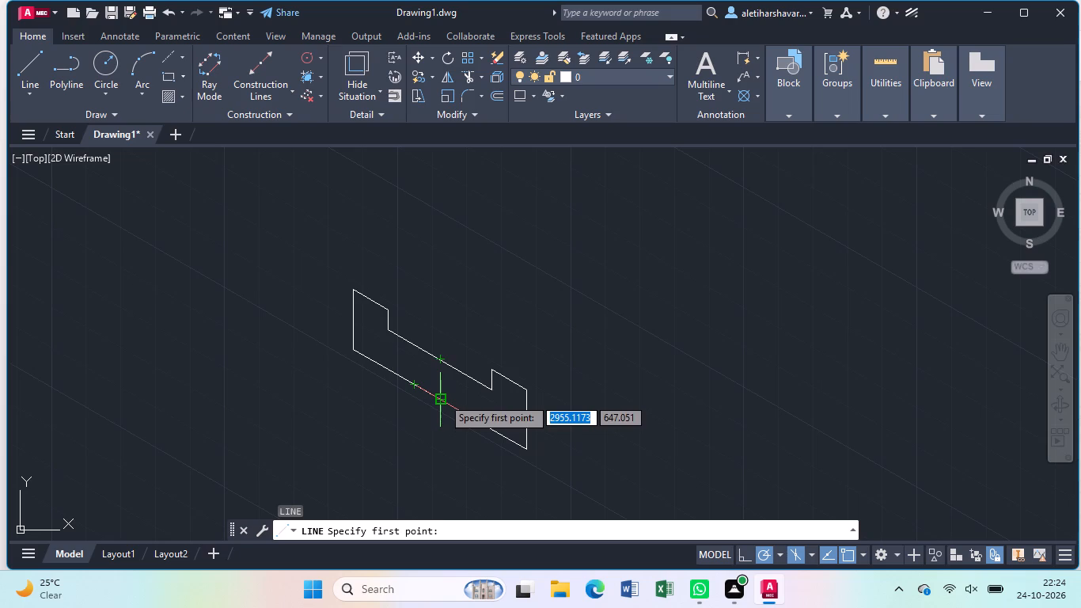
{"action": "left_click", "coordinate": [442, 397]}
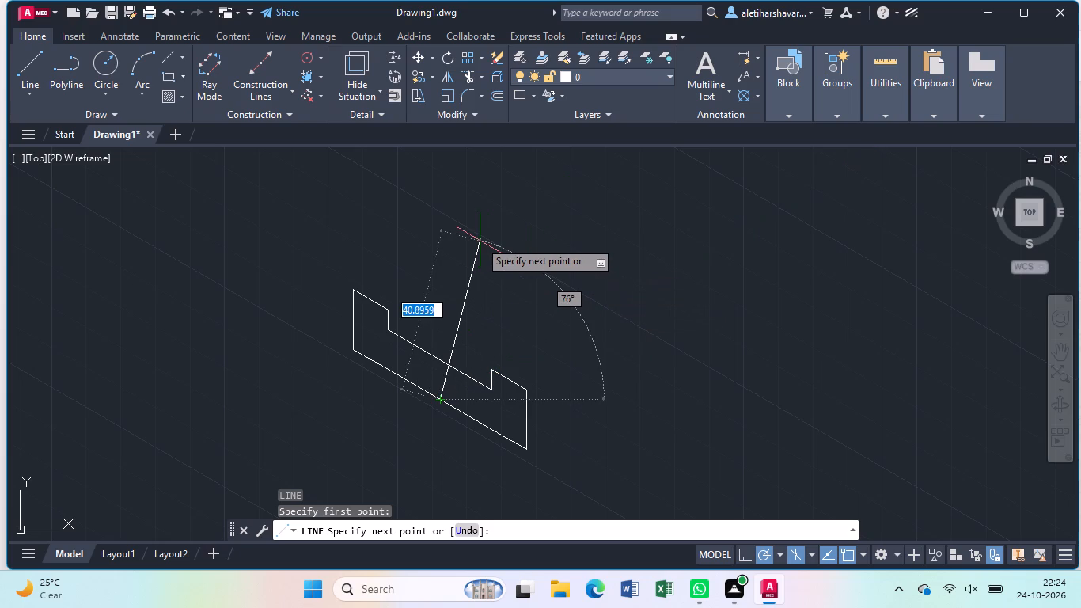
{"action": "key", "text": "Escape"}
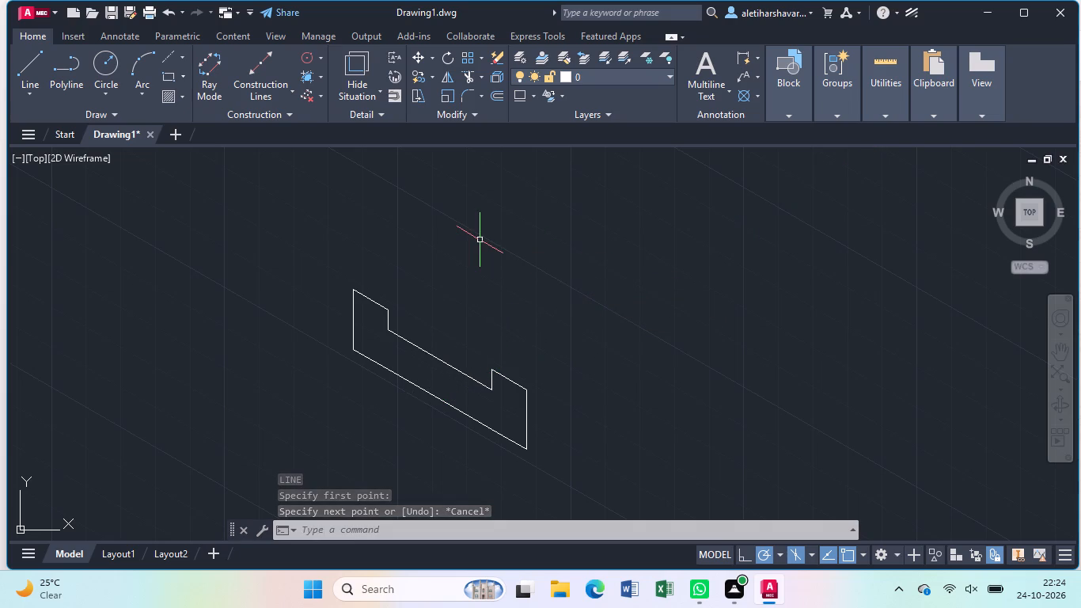
Draw consecutive 20-unit and 60-unit line segments at 30° from the midpoint of the recess's 30-unit sloping edge.
{"action": "key", "text": "l"}
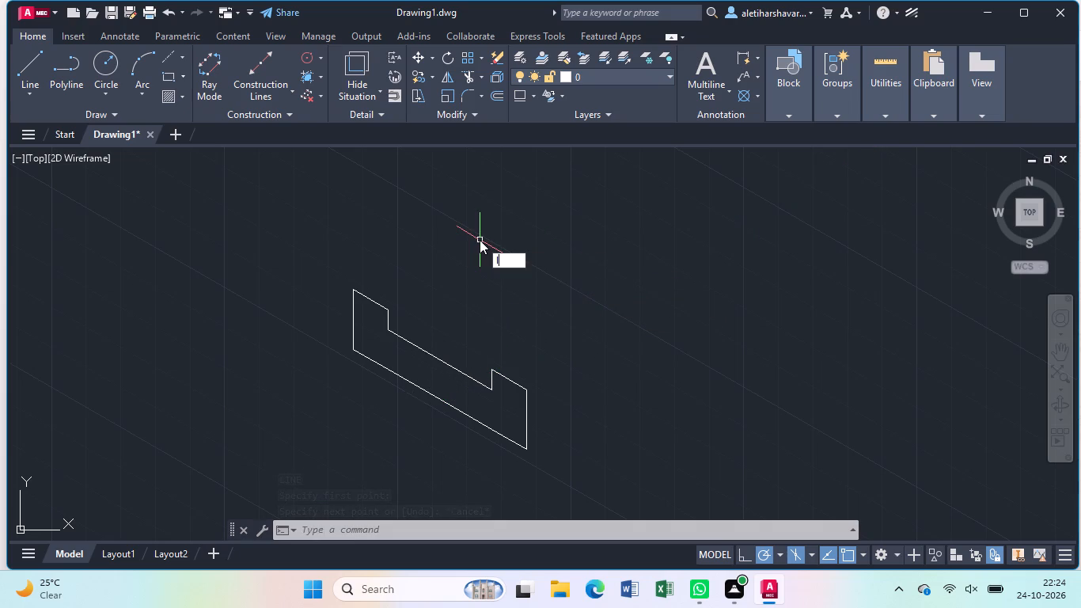
{"action": "key", "text": "Return"}
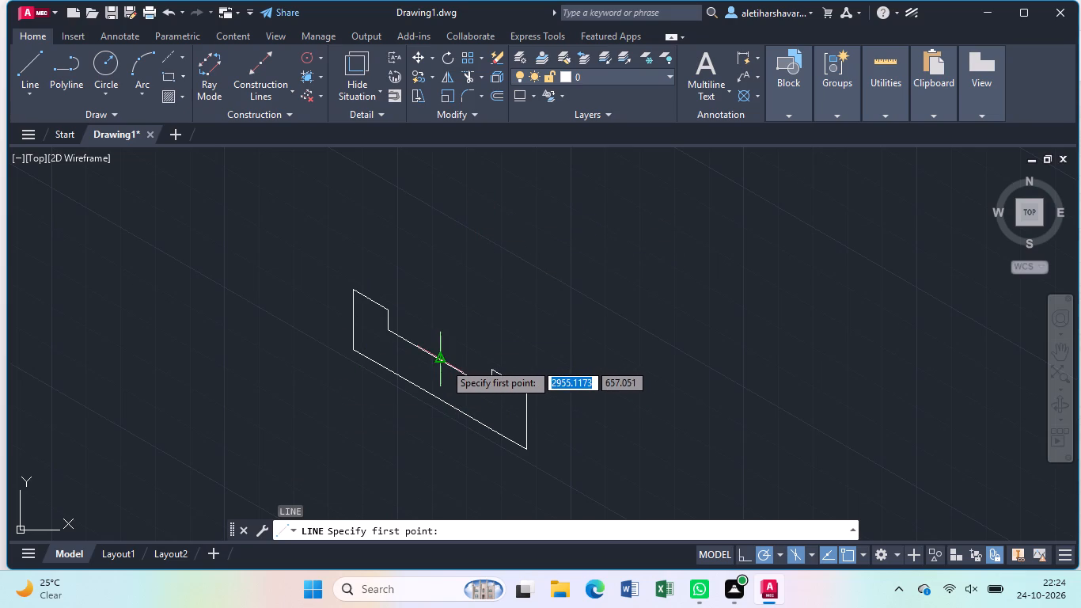
{"action": "left_click", "coordinate": [444, 363]}
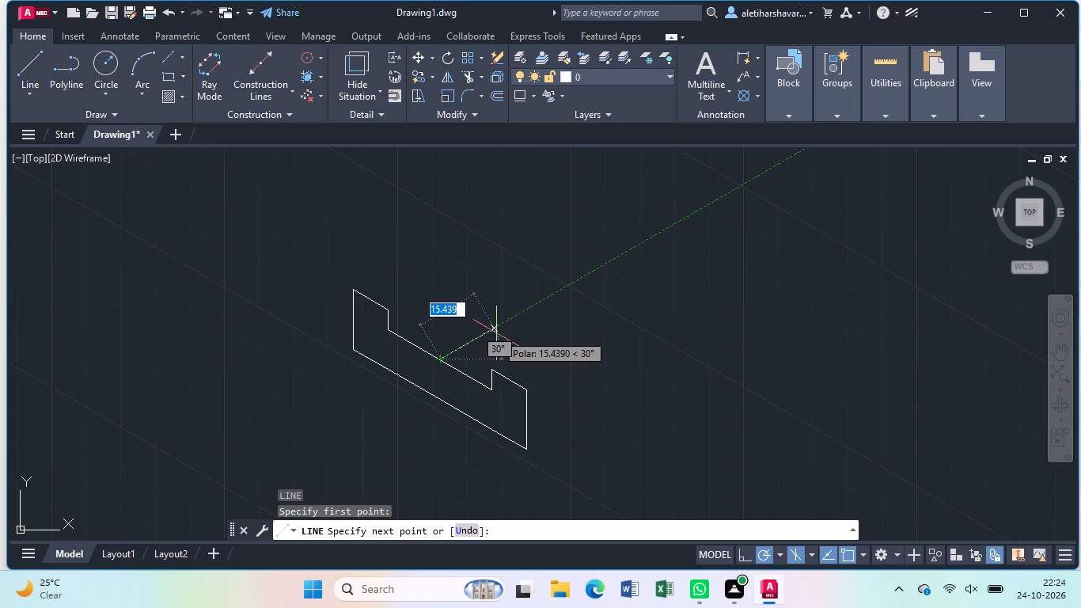
{"action": "key", "text": "2"}
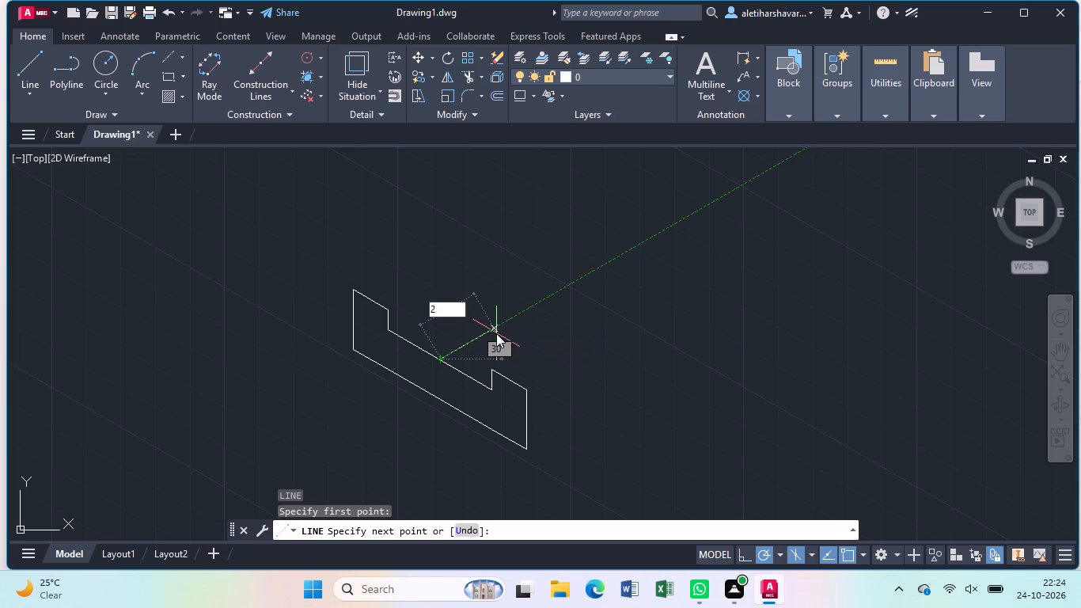
{"action": "key", "text": "0"}
{"action": "key", "text": "Return"}
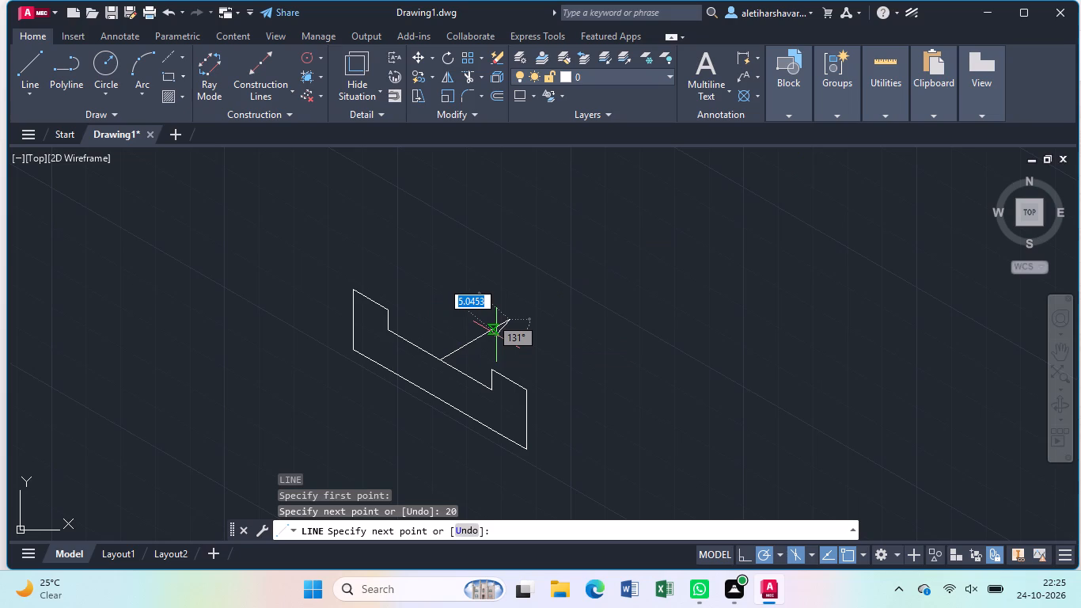
{"action": "key", "text": "6"}
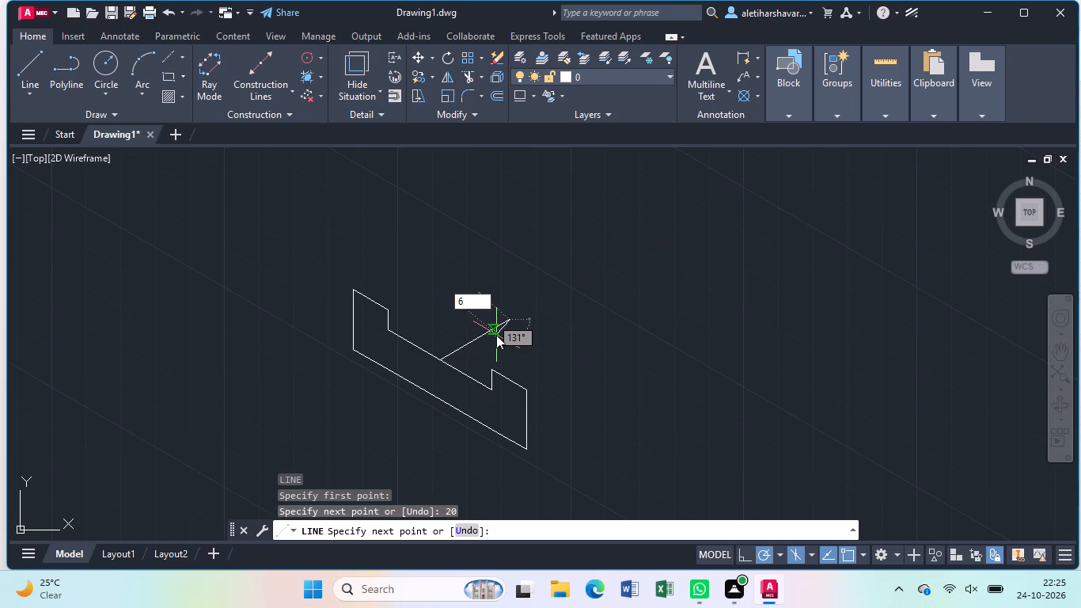
{"action": "key", "text": "Escape"}
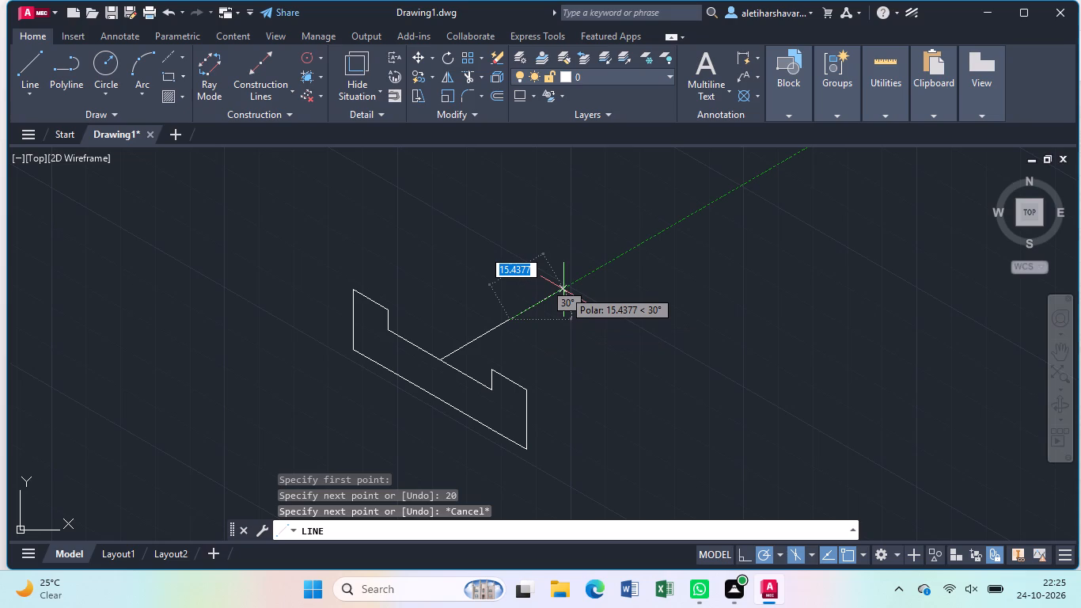
{"action": "type", "text": "60"}
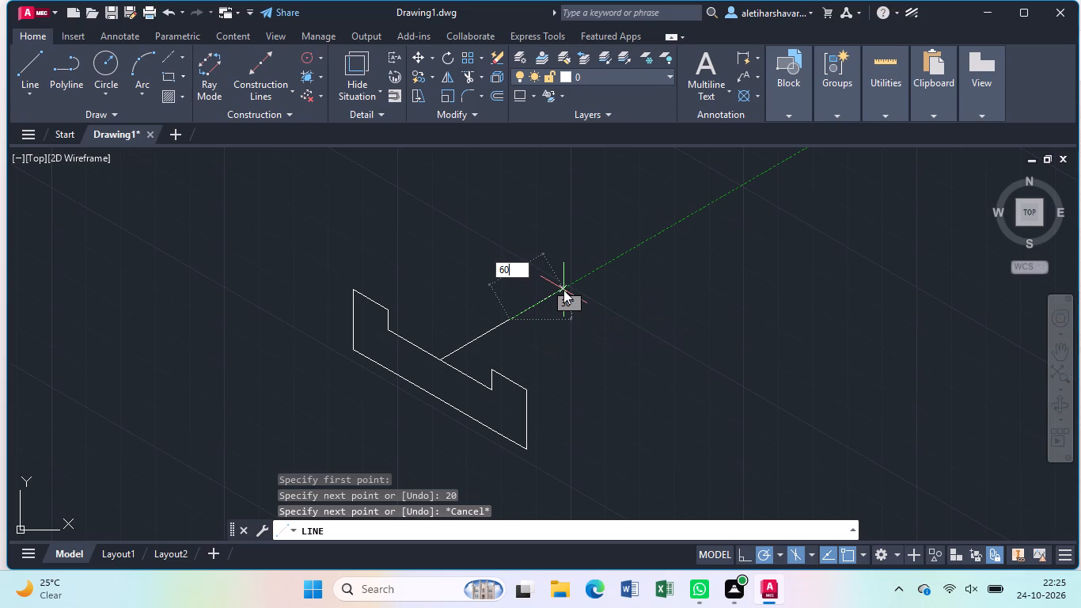
{"action": "key", "text": "Return"}
{"action": "key", "text": "Escape"}
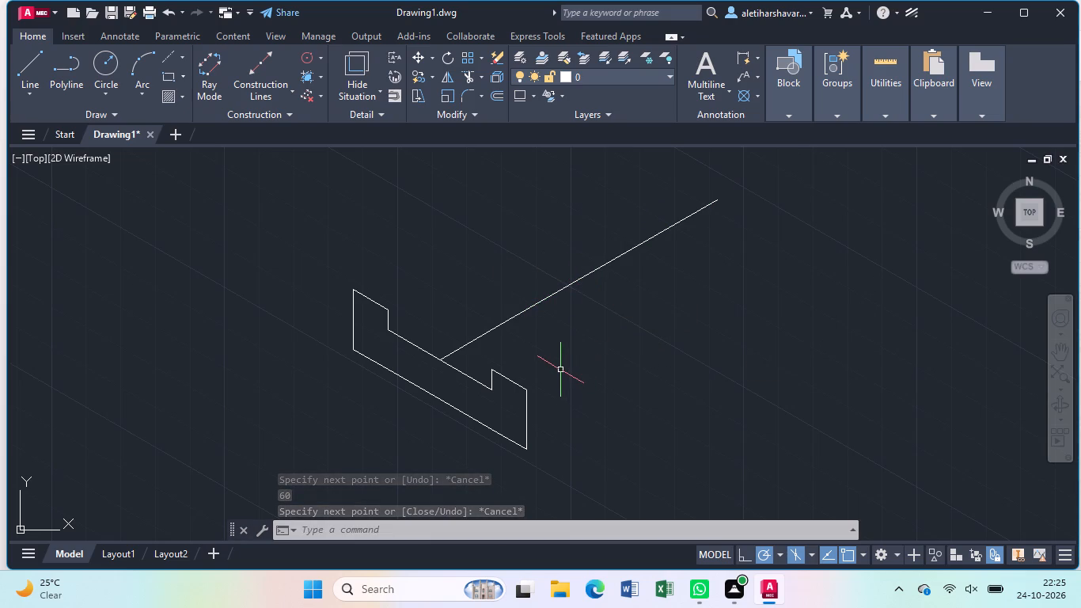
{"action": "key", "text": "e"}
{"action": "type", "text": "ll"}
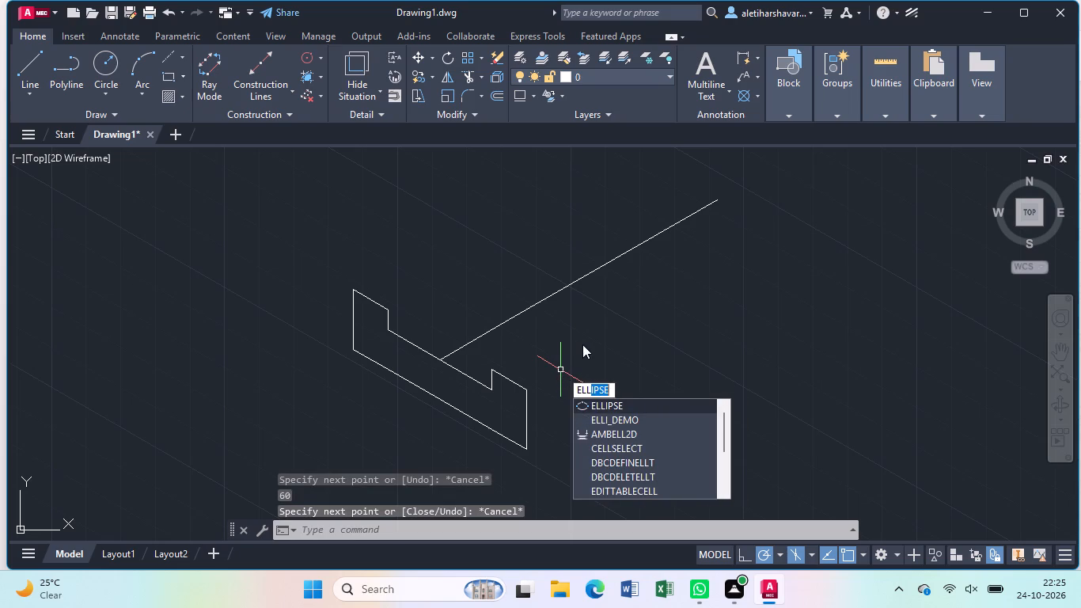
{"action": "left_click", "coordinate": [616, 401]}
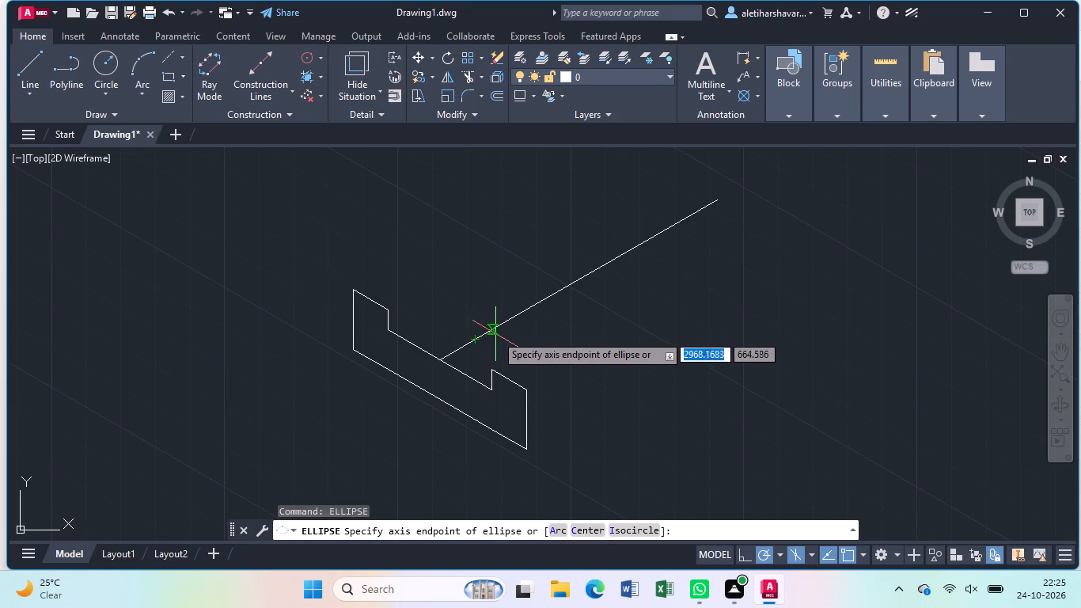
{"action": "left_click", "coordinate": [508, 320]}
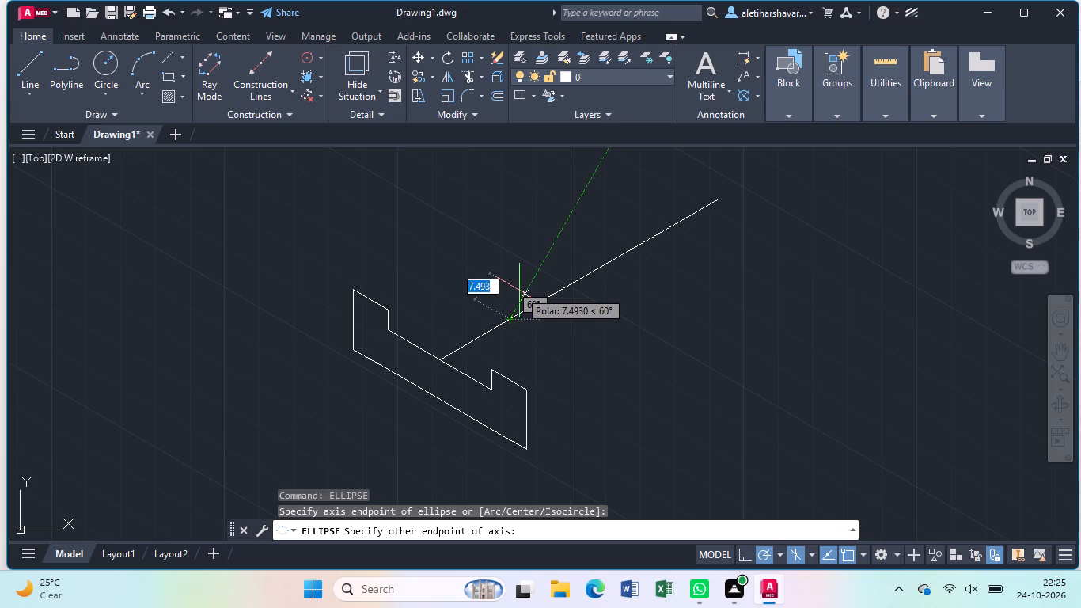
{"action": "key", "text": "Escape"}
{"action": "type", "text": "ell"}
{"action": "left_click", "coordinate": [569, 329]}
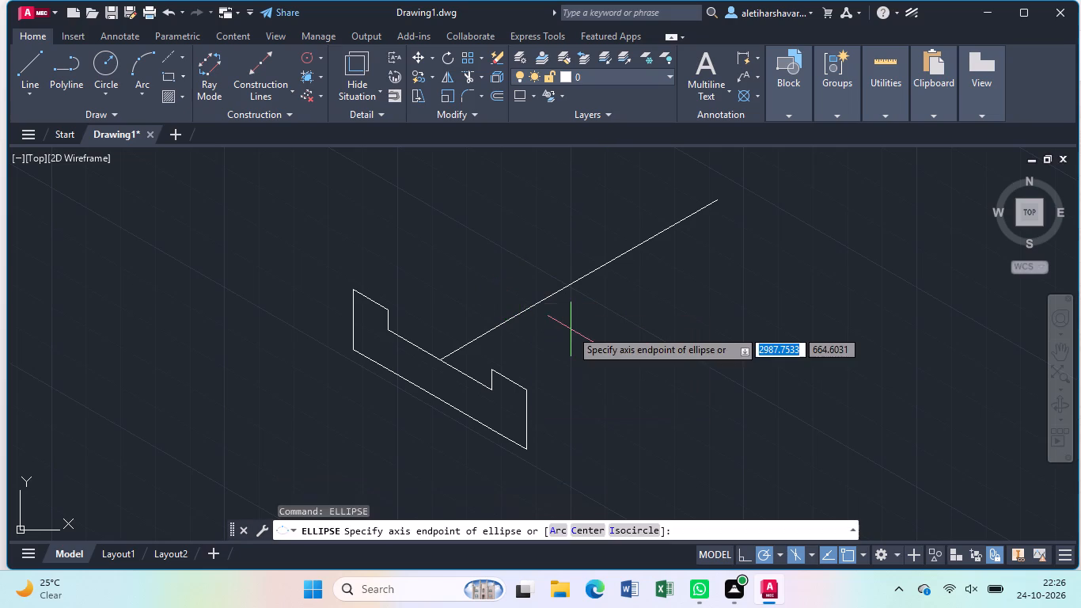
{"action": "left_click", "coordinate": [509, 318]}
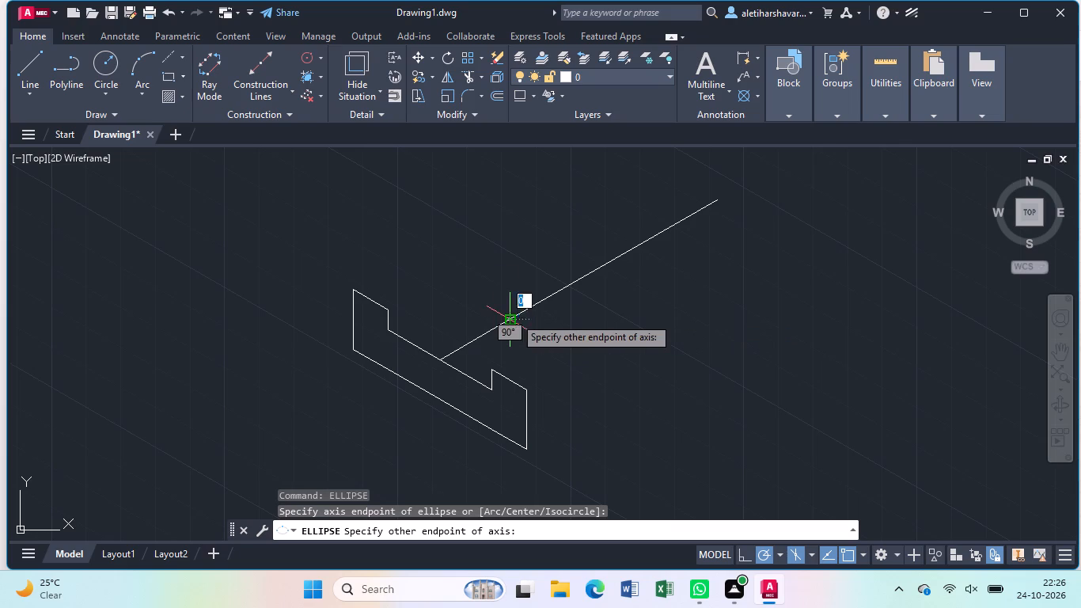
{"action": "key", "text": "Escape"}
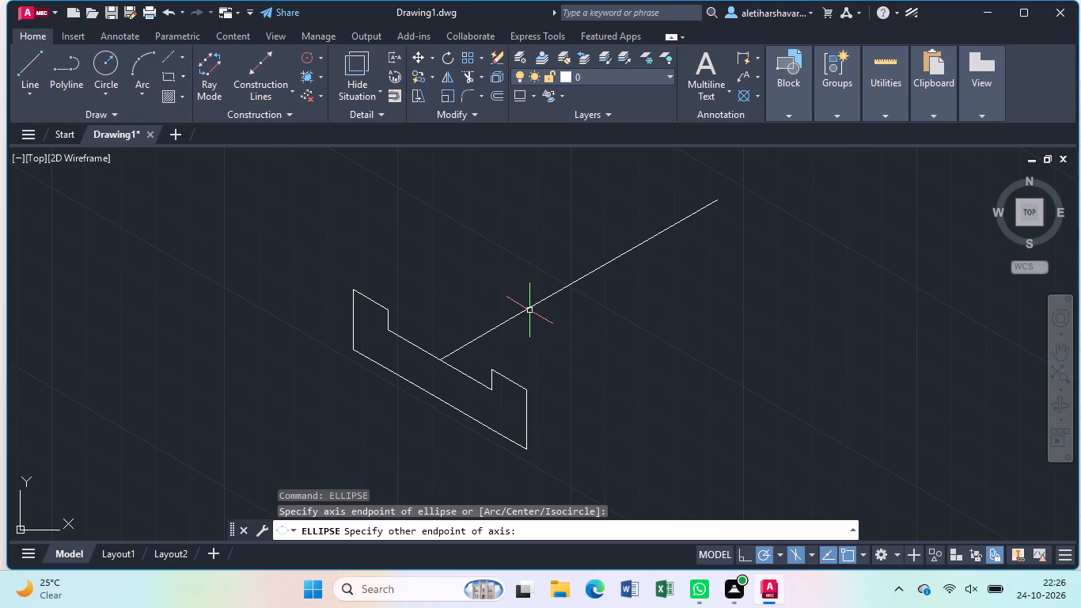
Draw an isocircle of radius 10 on the top isoplane, centred where the 20-unit and 60-unit segments meet.
{"action": "type", "text": "el"}
{"action": "key", "text": "l"}
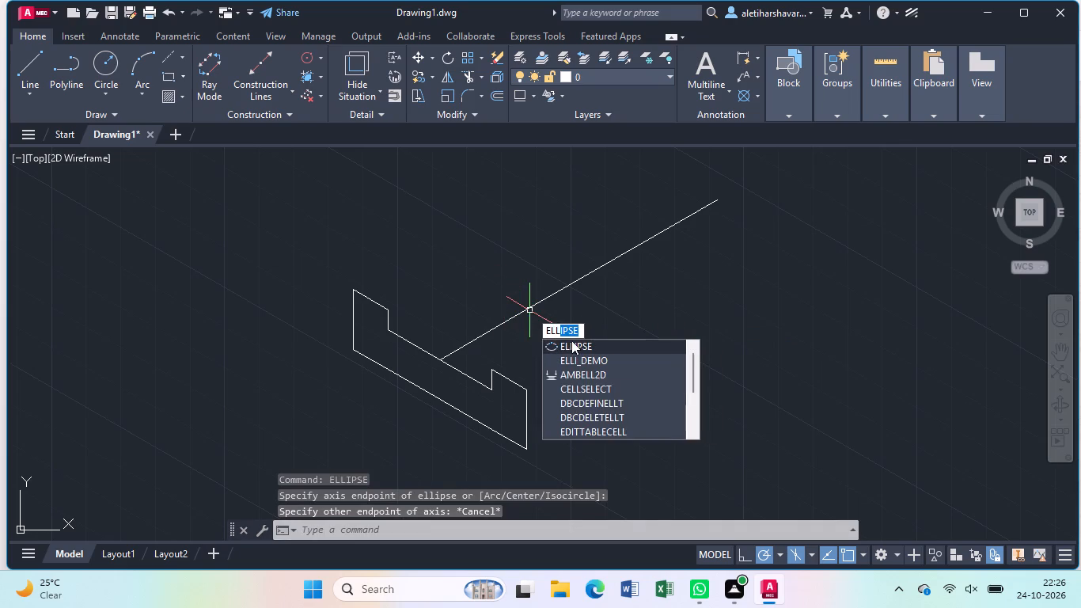
{"action": "left_click", "coordinate": [576, 341]}
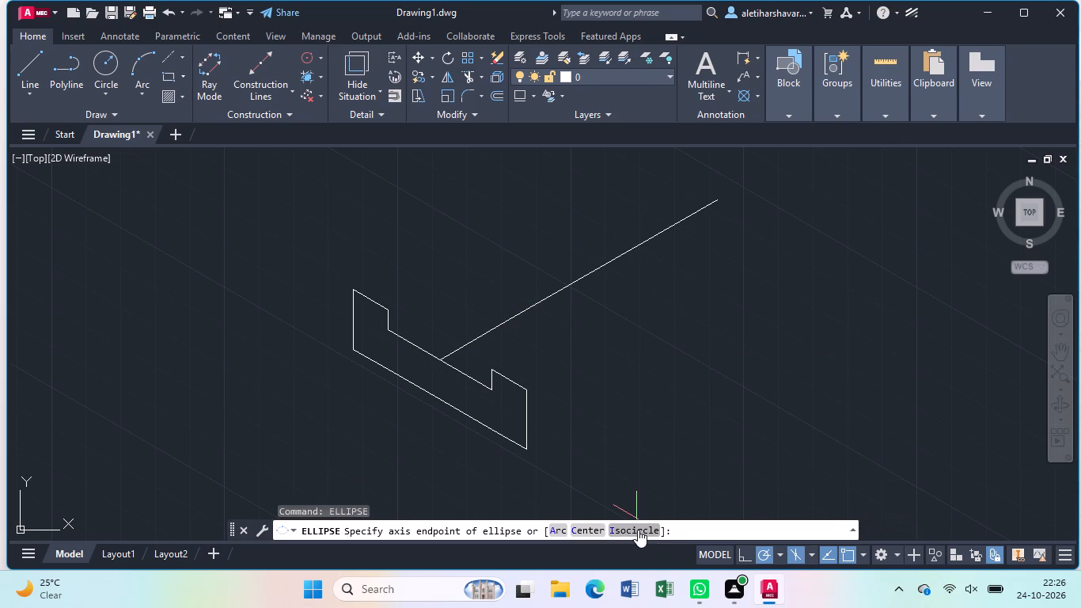
{"action": "left_click", "coordinate": [638, 530]}
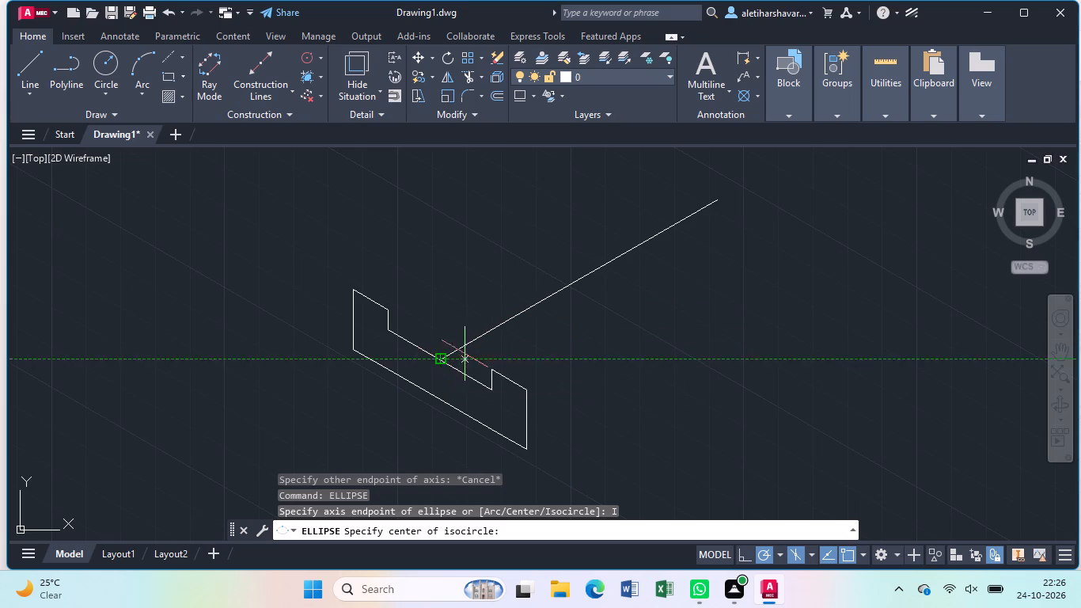
{"action": "left_click", "coordinate": [506, 321]}
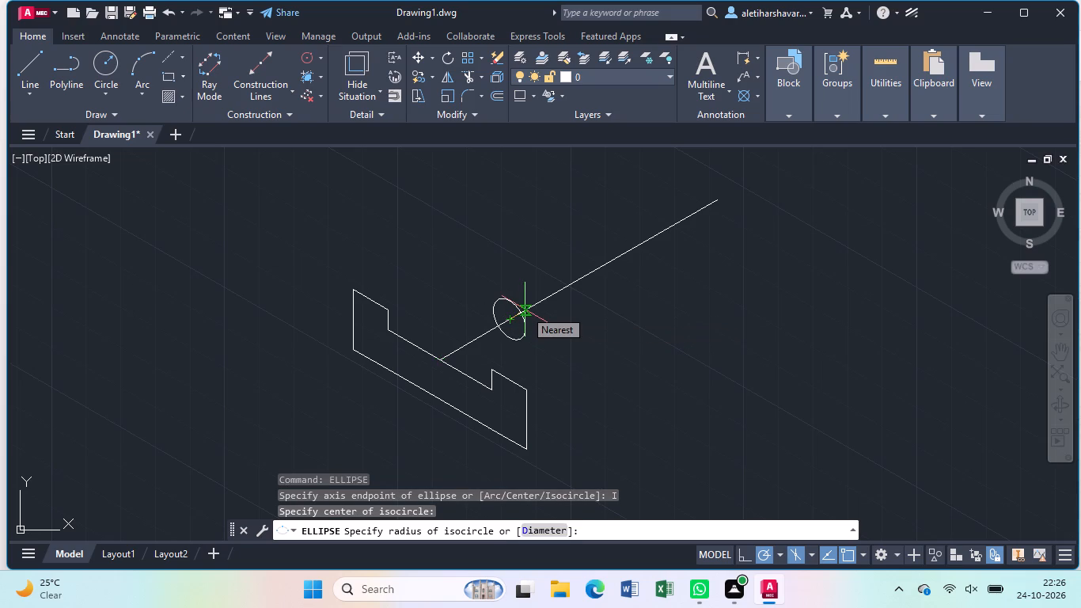
{"action": "key", "text": "F5"}
{"action": "type", "text": "10"}
{"action": "key", "text": "Return"}
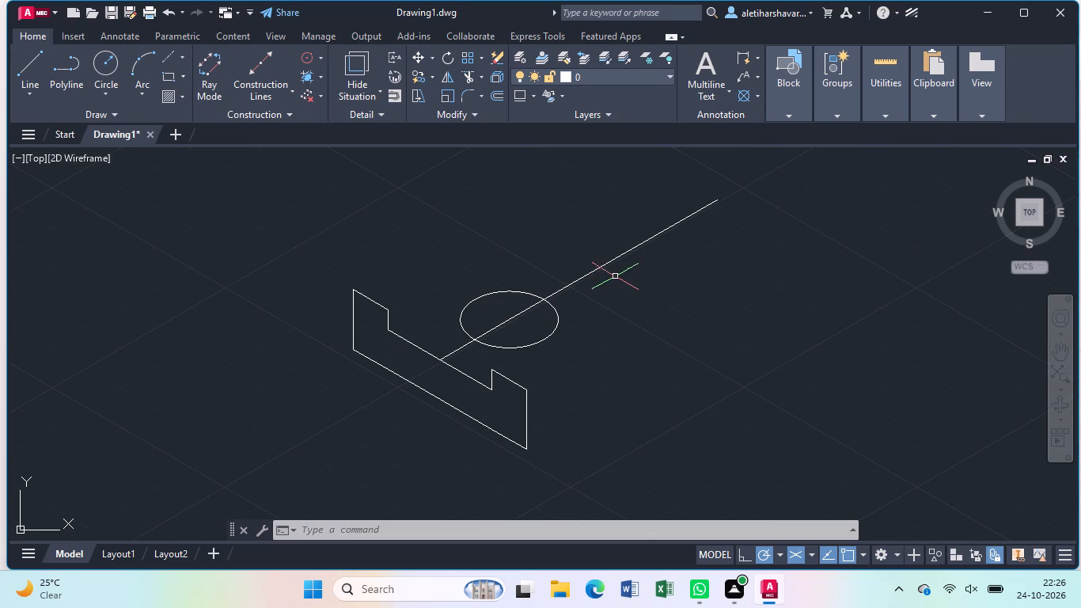
Draw a top-isoplane isocircle of radius 36 centred on the far end of the 60-unit segment.
{"action": "middle_click_drag", "start_coordinate": [654, 335], "coordinate": [592, 476]}
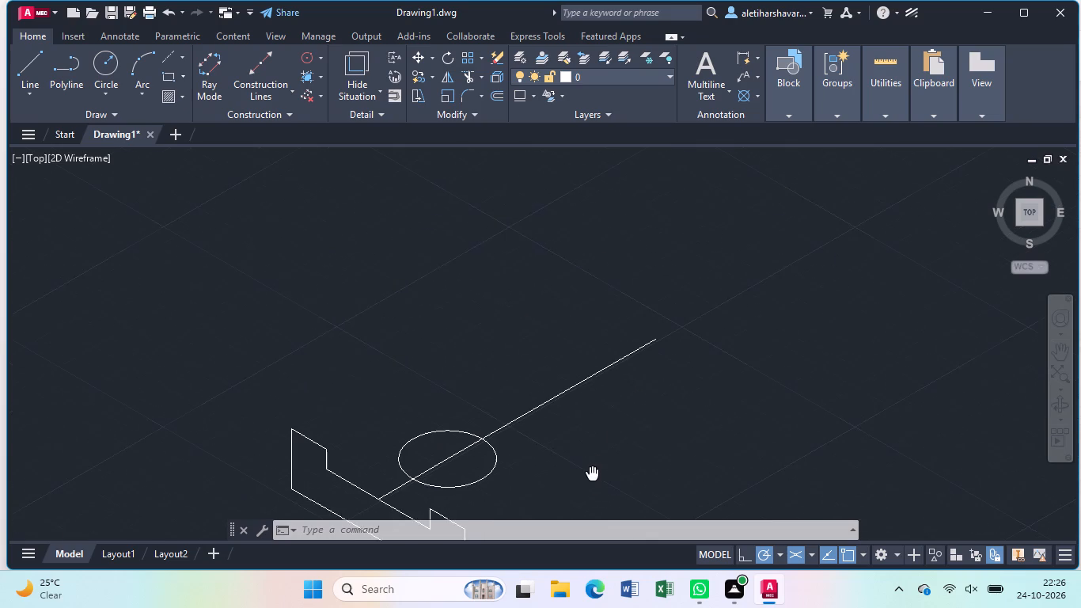
{"action": "middle_click_drag", "start_coordinate": [592, 476], "coordinate": [591, 476]}
{"action": "type", "text": "ell"}
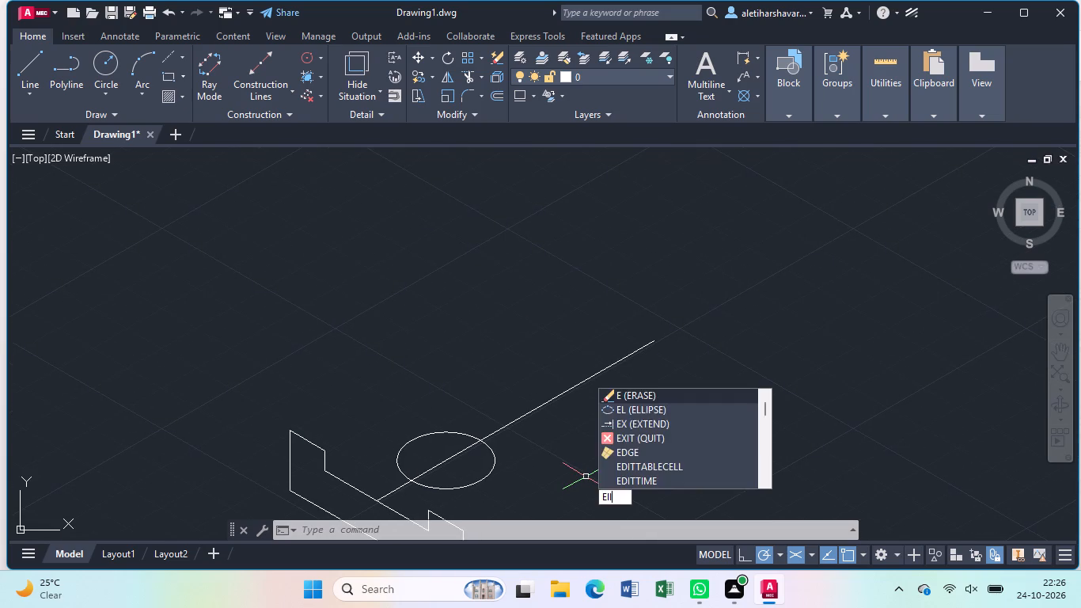
{"action": "left_click", "coordinate": [644, 393]}
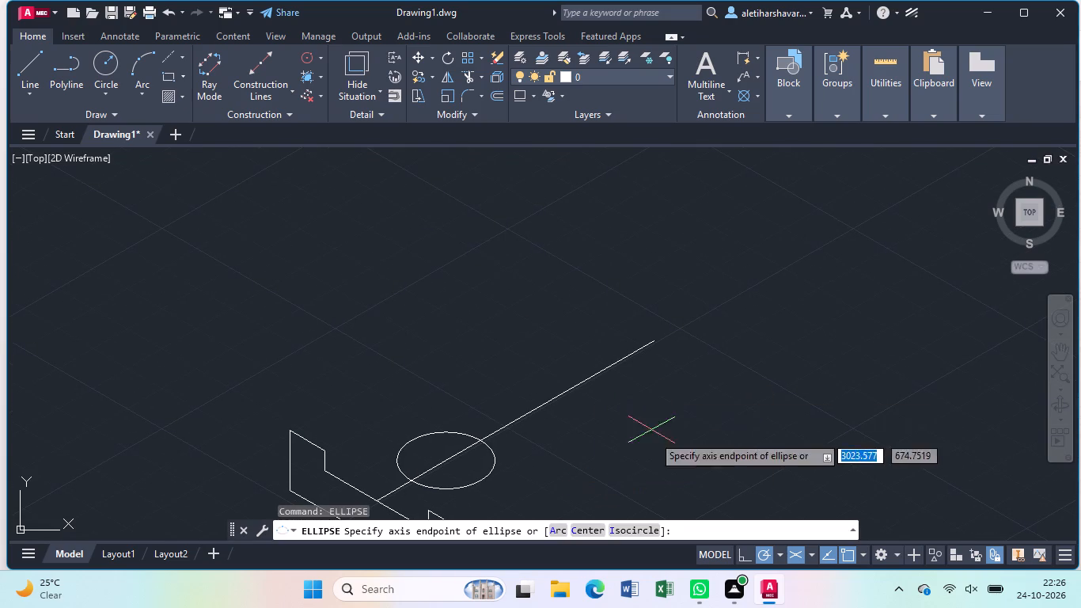
{"action": "left_click", "coordinate": [647, 529]}
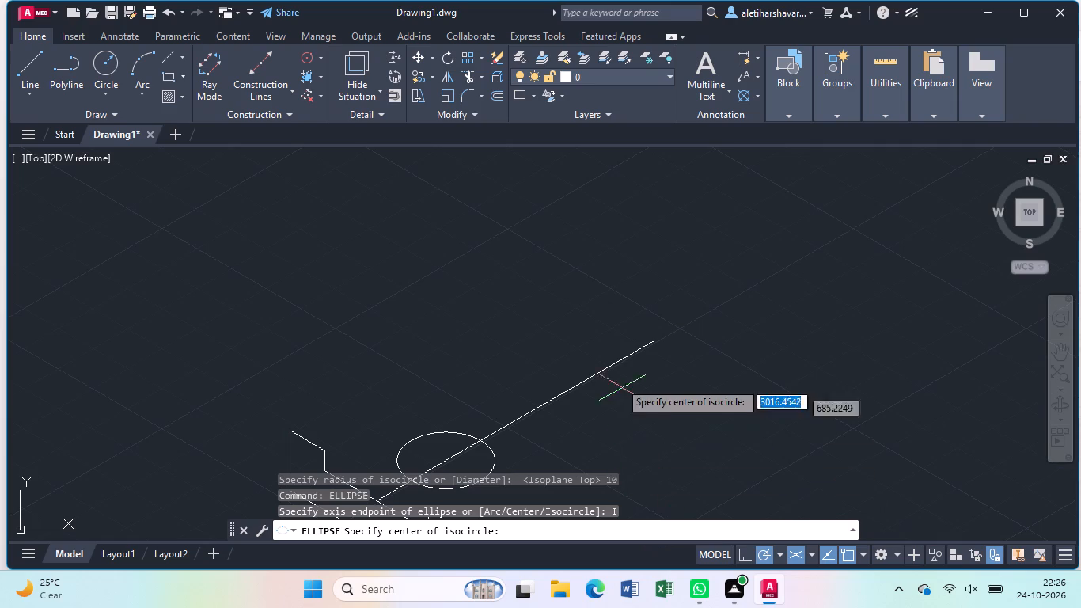
{"action": "left_click", "coordinate": [651, 338]}
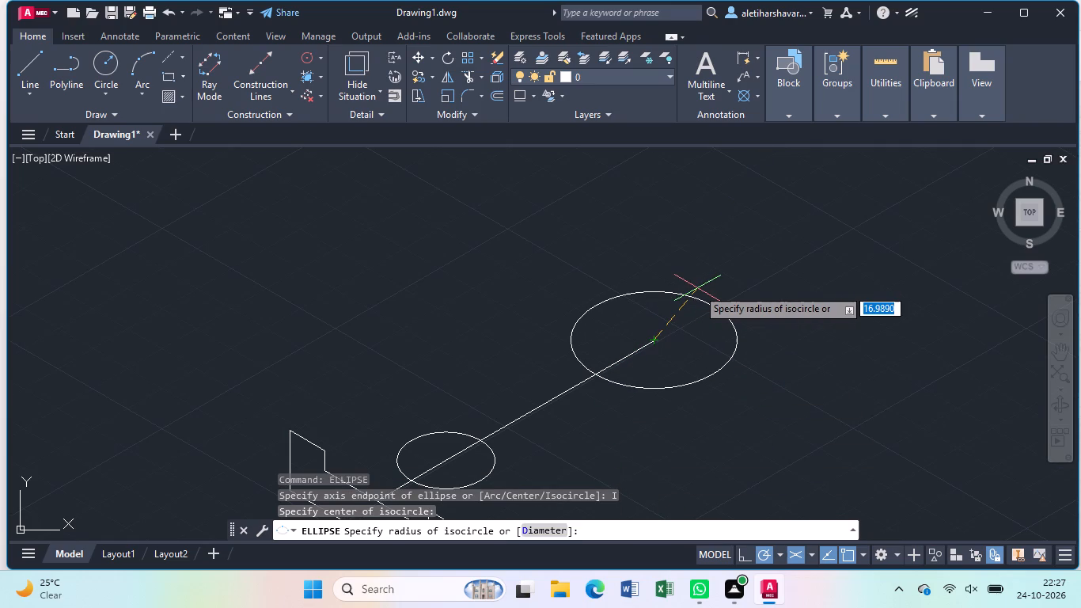
{"action": "type", "text": "36"}
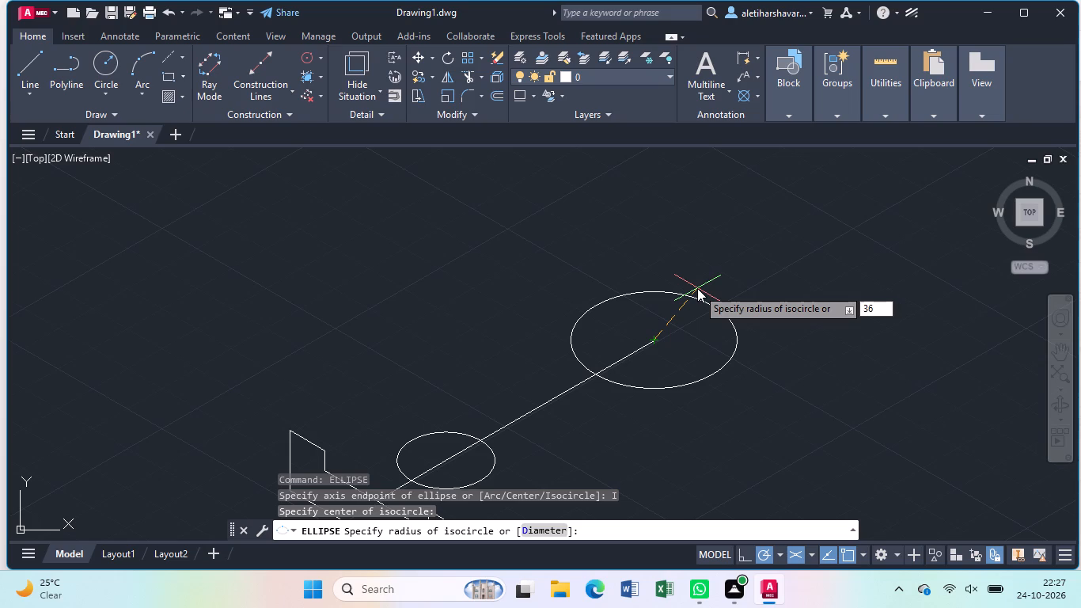
{"action": "key", "text": "Return"}
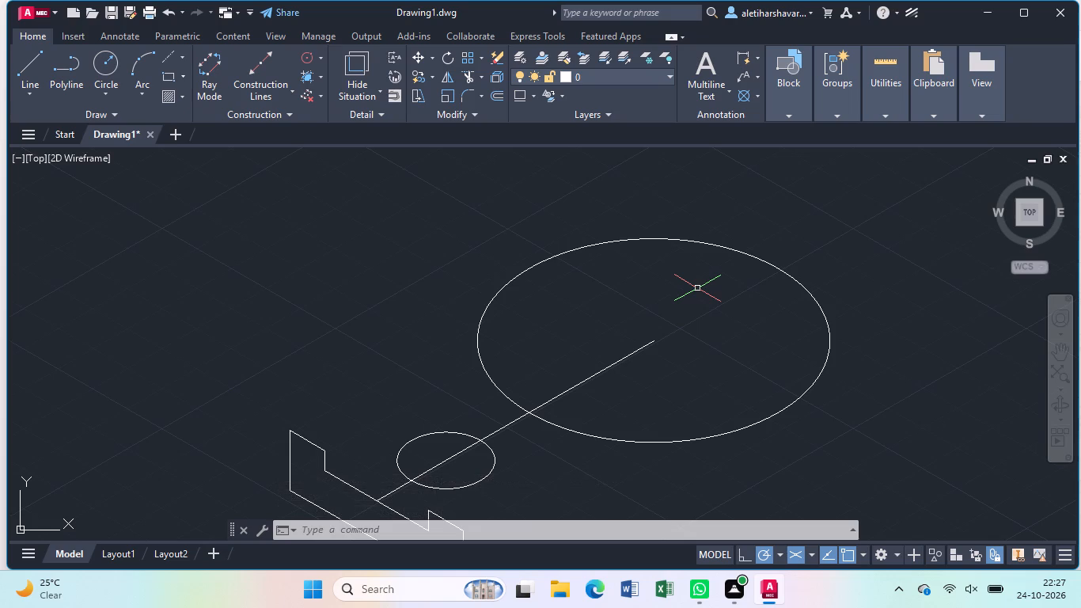
Draw a top-isoplane isocircle of radius 30 concentric with the radius 36 isocircle.
{"action": "key", "text": "Return"}
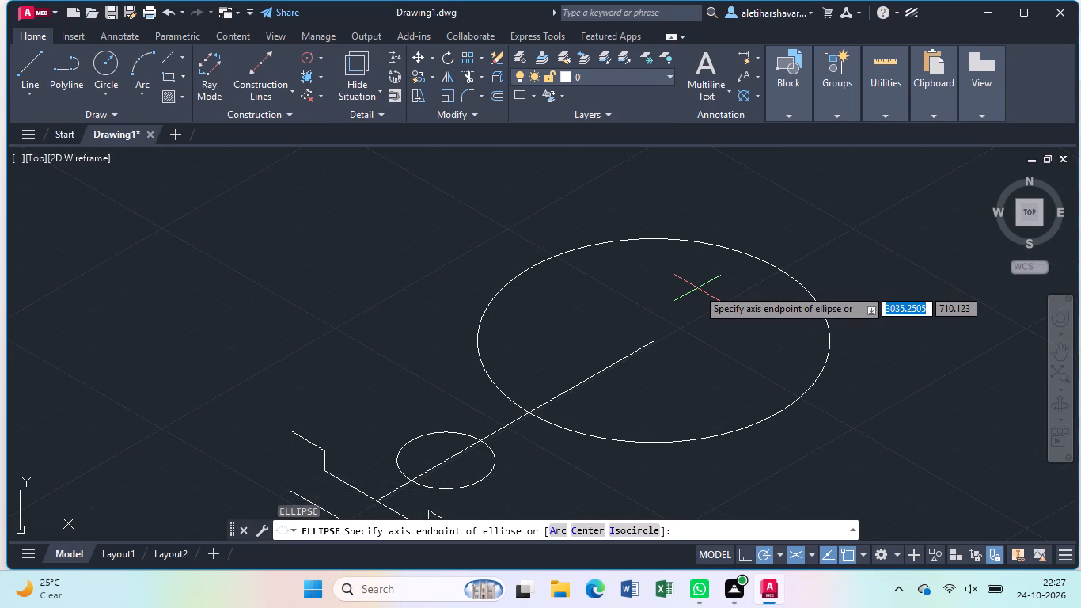
{"action": "left_click", "coordinate": [641, 526]}
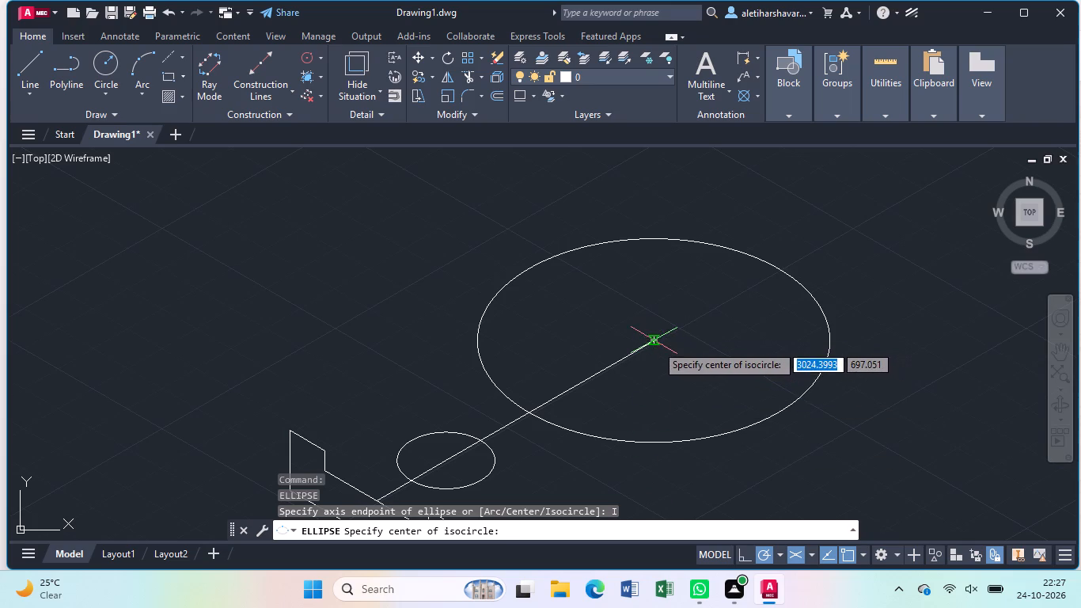
{"action": "left_click", "coordinate": [653, 341]}
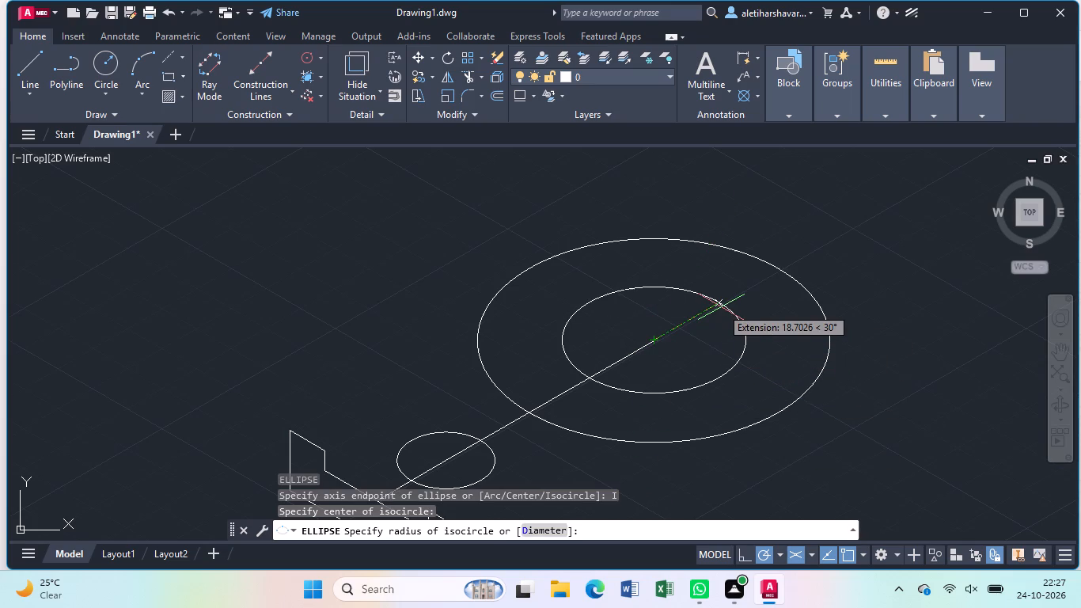
{"action": "key", "text": "3"}
{"action": "key", "text": "0"}
{"action": "key", "text": "Return"}
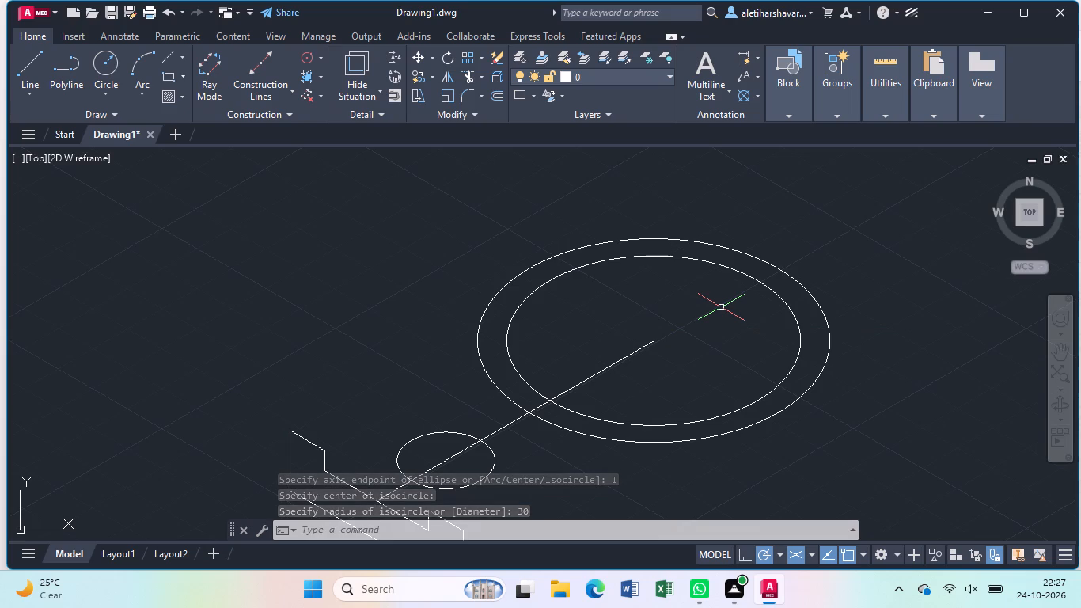
Draw a 30-unit vertical line straight down from the centre of the two large isocircles.
{"action": "key", "text": "l"}
{"action": "key", "text": "Return"}
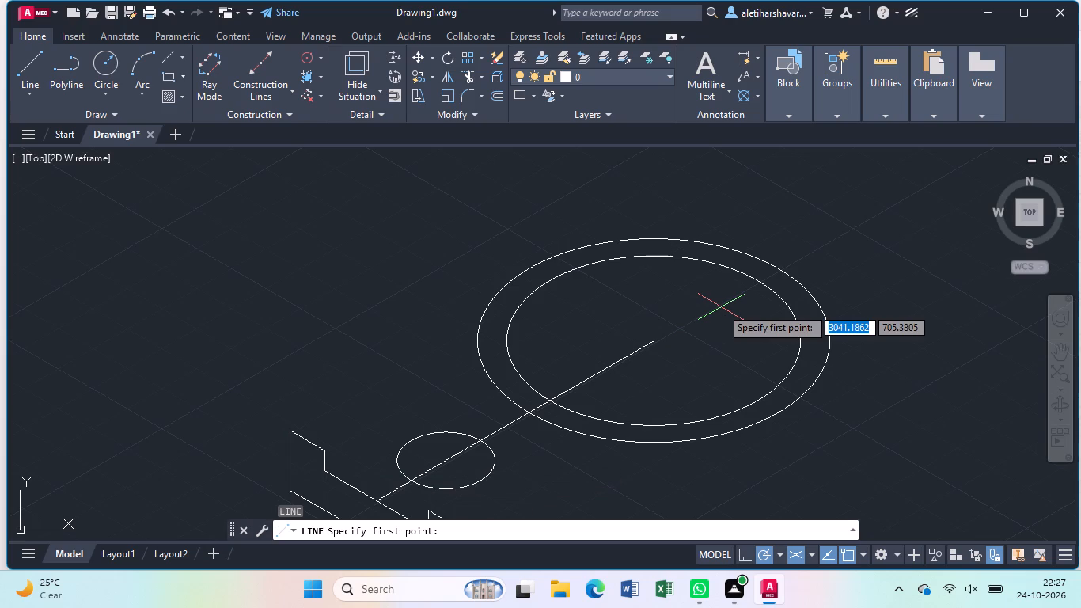
{"action": "left_click", "coordinate": [650, 340]}
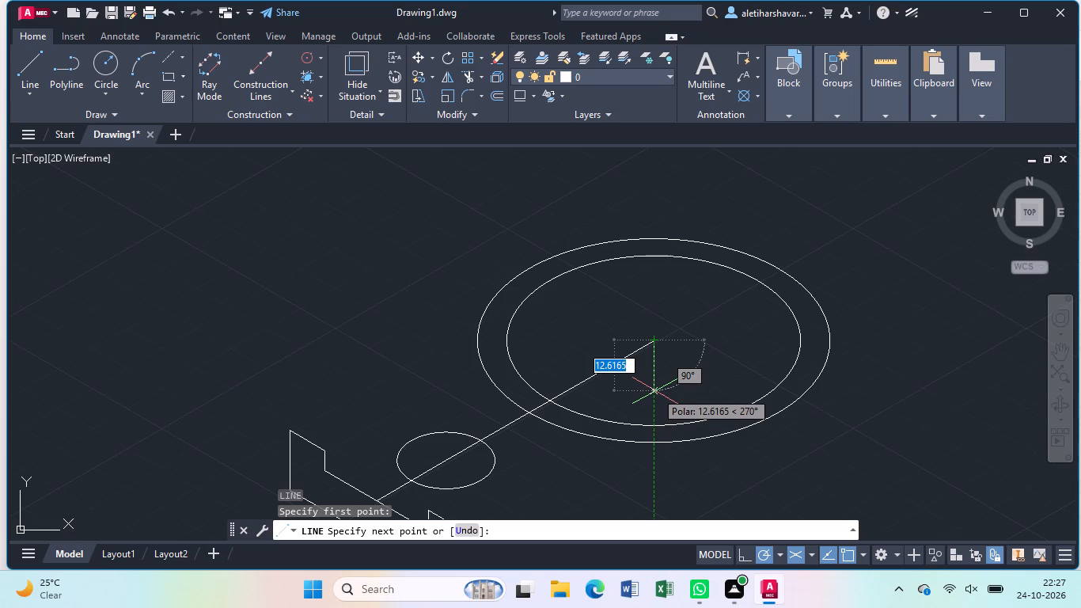
{"action": "key", "text": "3"}
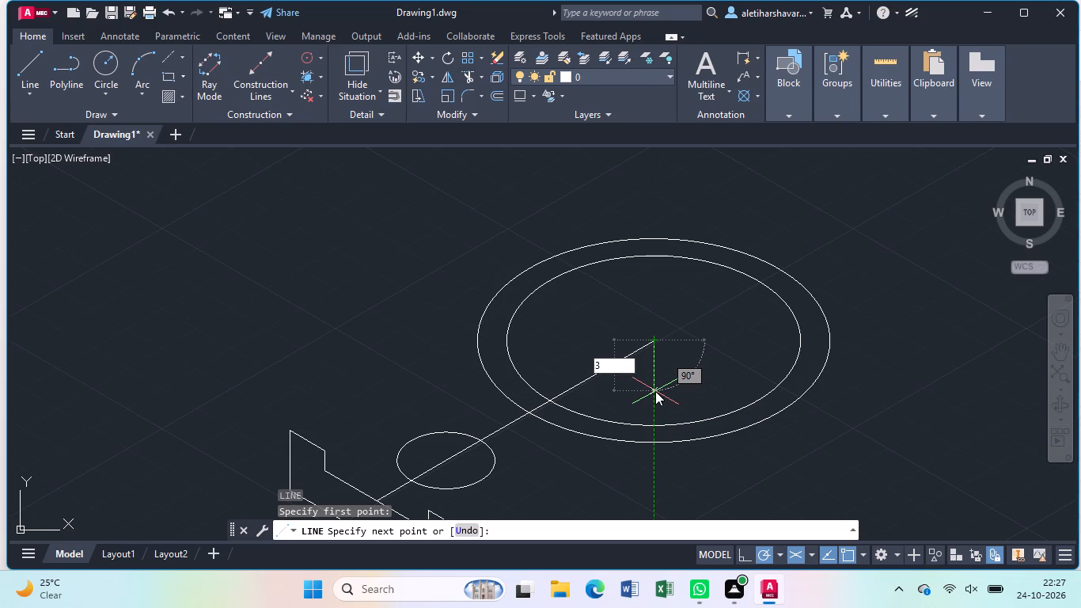
{"action": "key", "text": "0"}
{"action": "key", "text": "Return"}
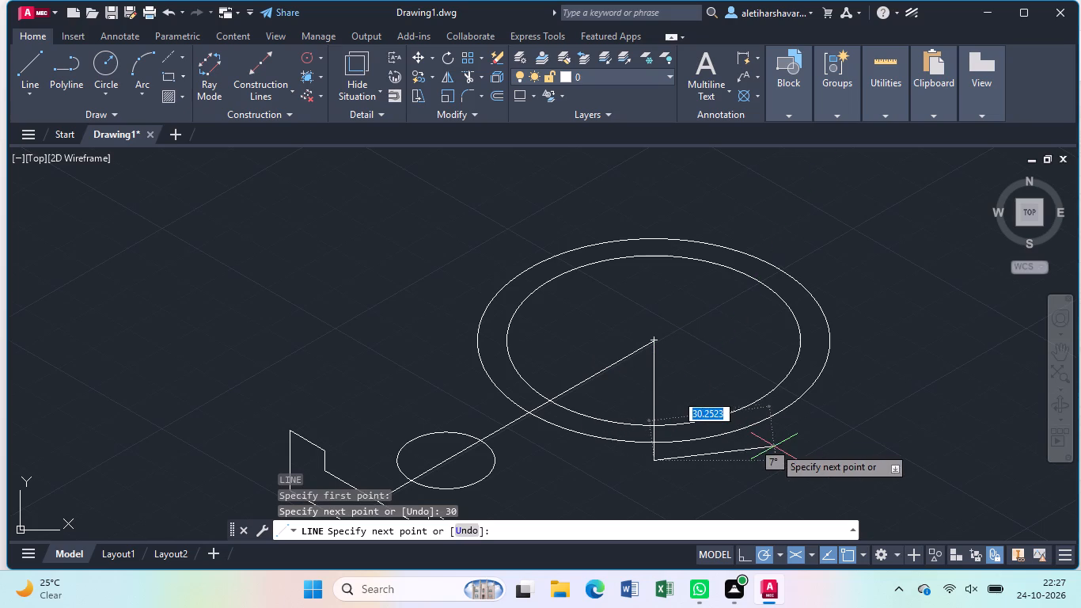
{"action": "key", "text": "Escape"}
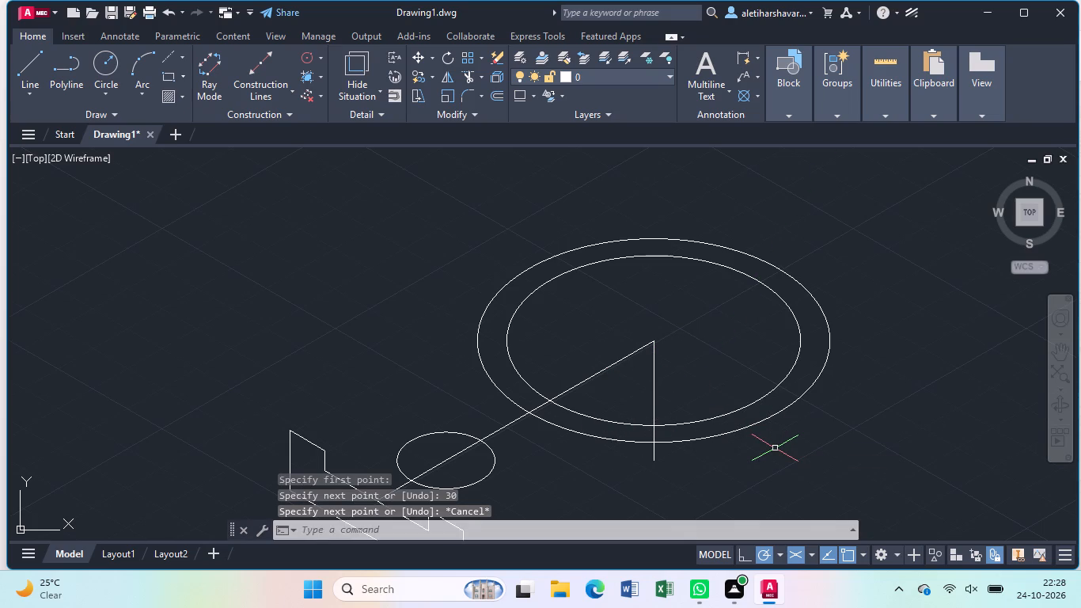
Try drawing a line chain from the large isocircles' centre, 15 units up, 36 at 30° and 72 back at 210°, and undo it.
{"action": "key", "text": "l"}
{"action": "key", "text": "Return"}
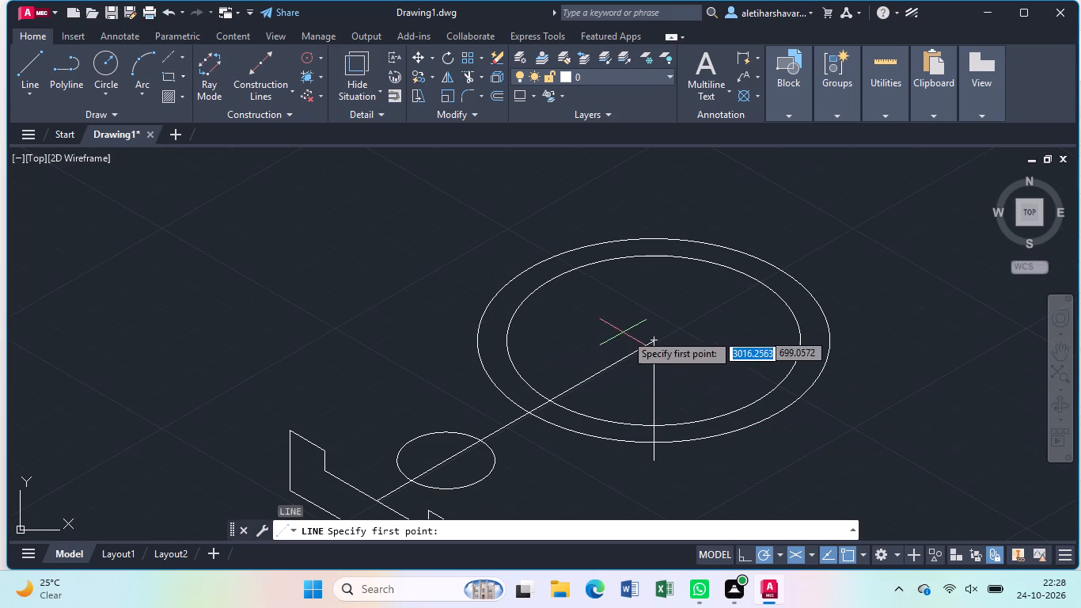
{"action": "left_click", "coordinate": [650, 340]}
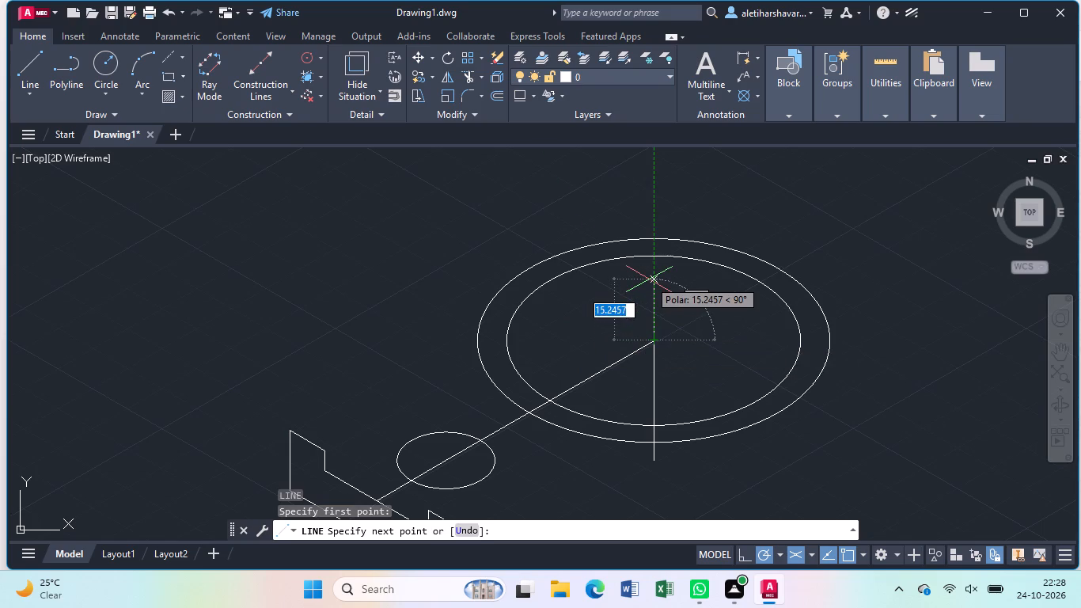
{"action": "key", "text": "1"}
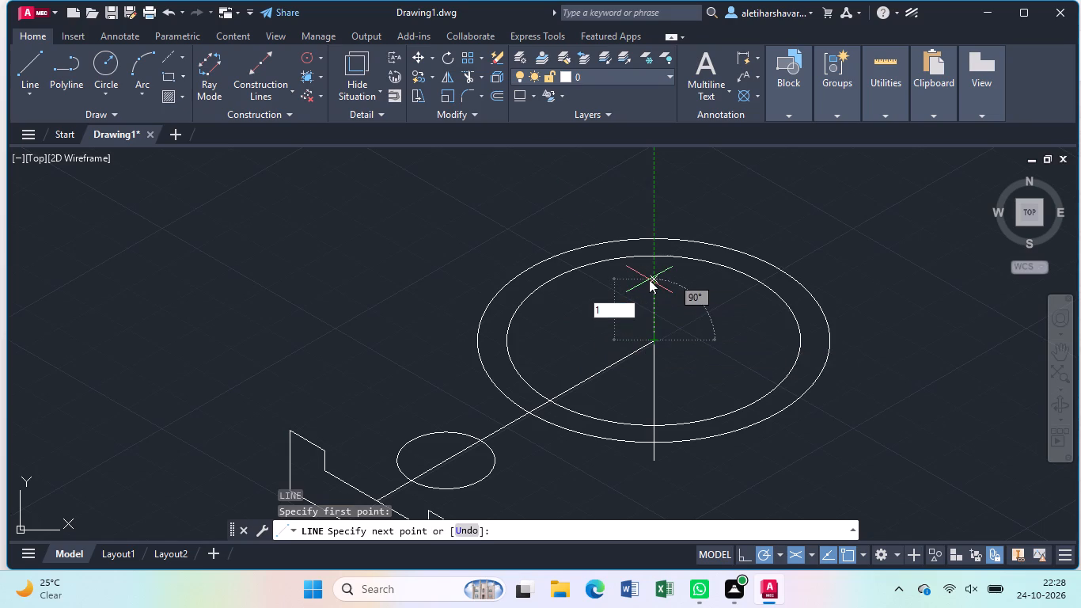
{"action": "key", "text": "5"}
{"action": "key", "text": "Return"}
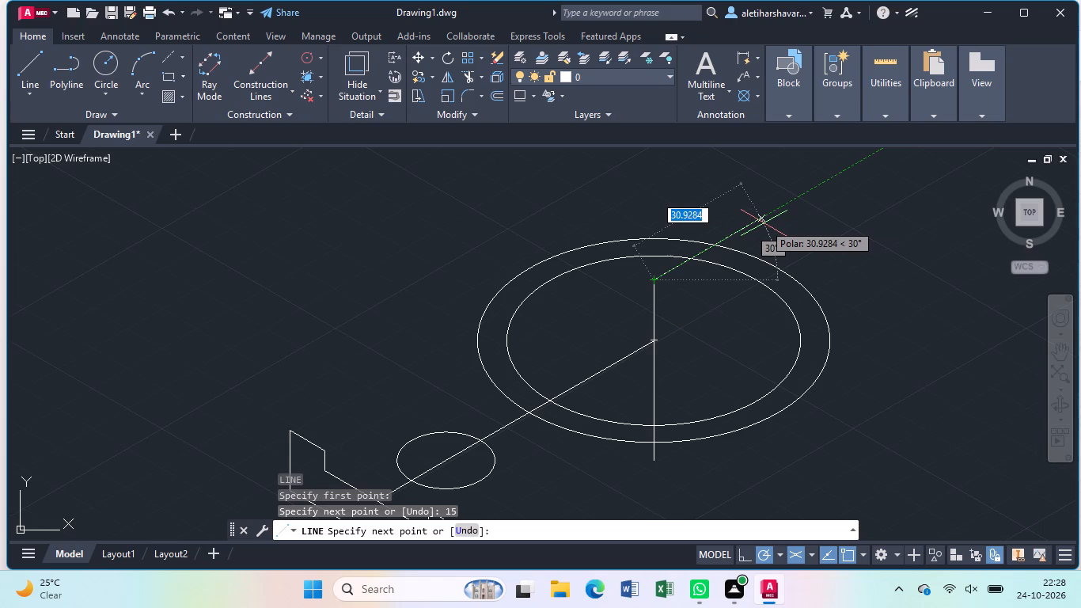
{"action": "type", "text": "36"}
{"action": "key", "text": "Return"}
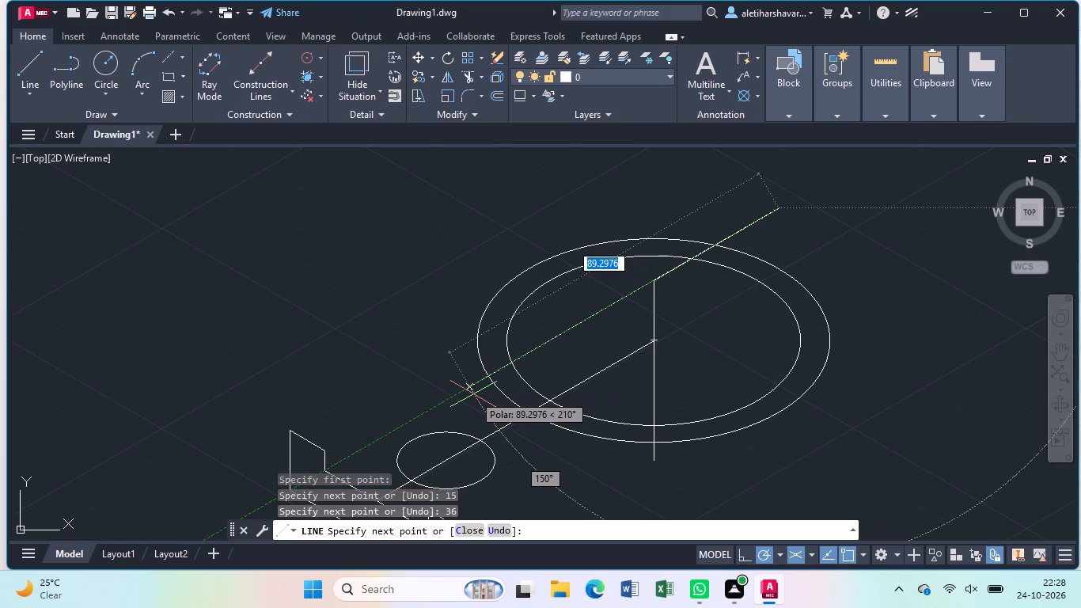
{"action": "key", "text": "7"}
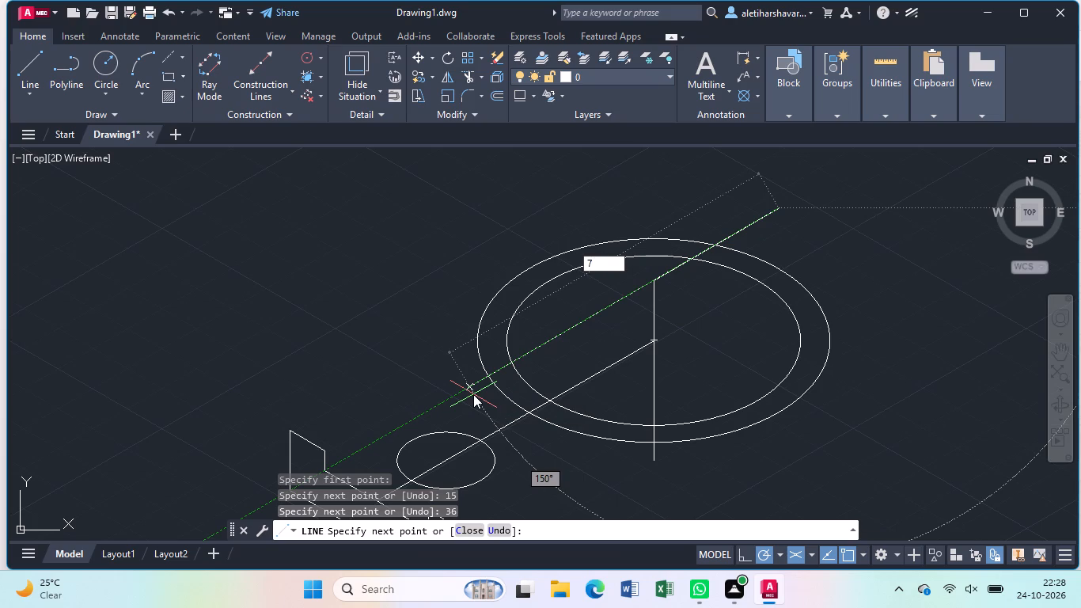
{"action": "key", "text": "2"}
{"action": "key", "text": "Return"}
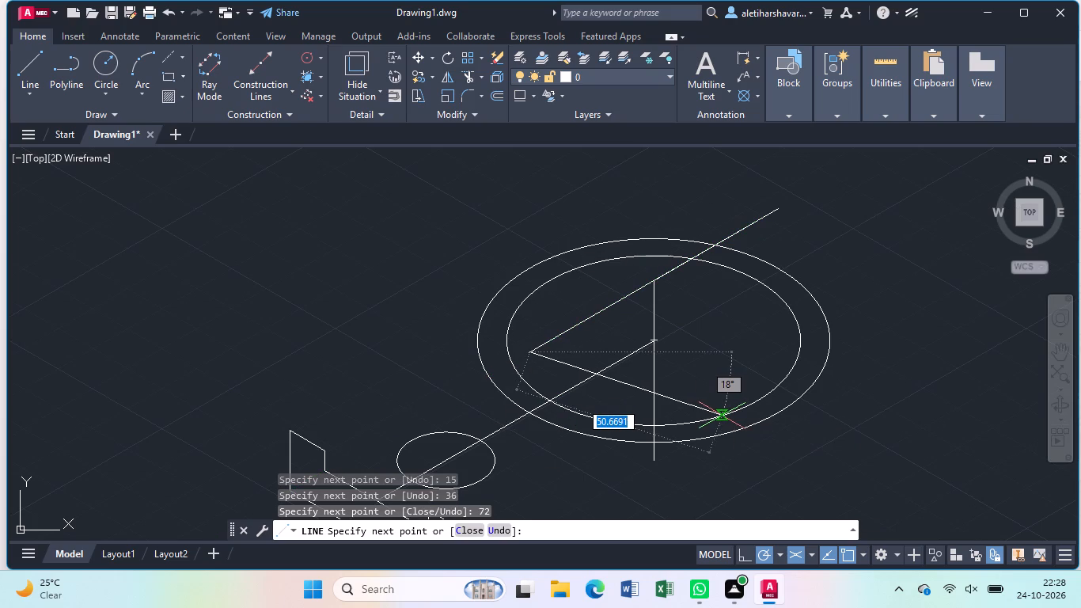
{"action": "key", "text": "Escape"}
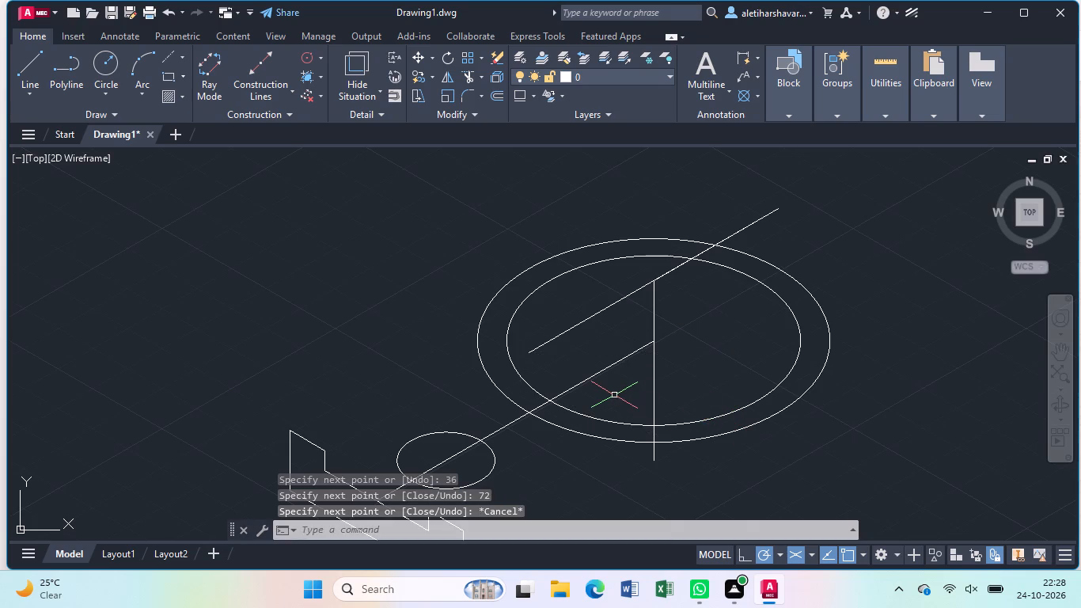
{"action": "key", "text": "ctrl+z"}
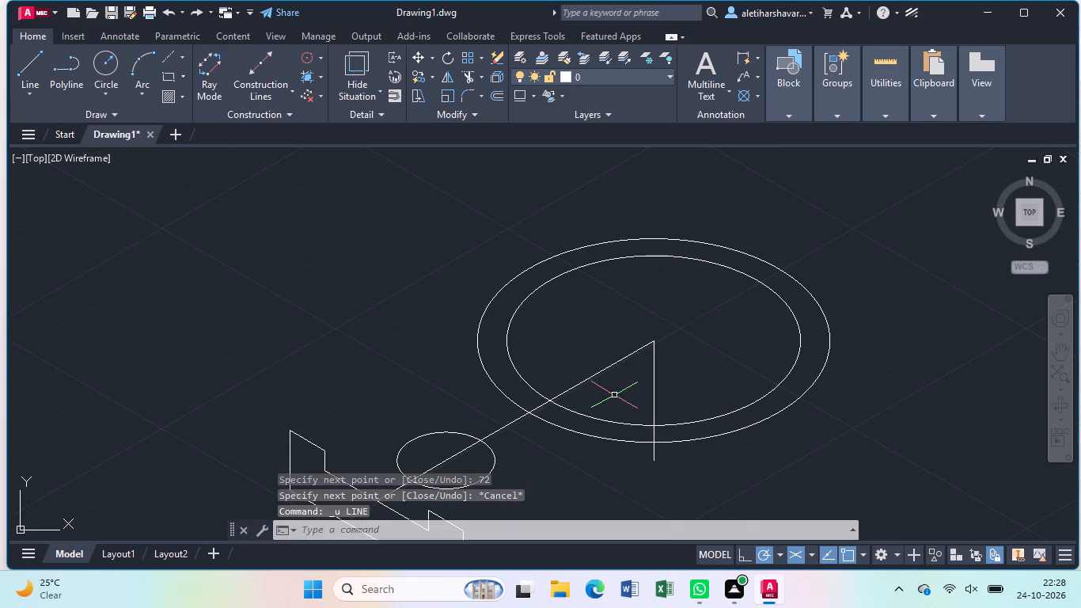
Draw connected lines from the large isocircles' centre: 15 units straight up, 36 units at 30°, and 72 units back at 210°.
{"action": "key", "text": "l"}
{"action": "key", "text": "Return"}
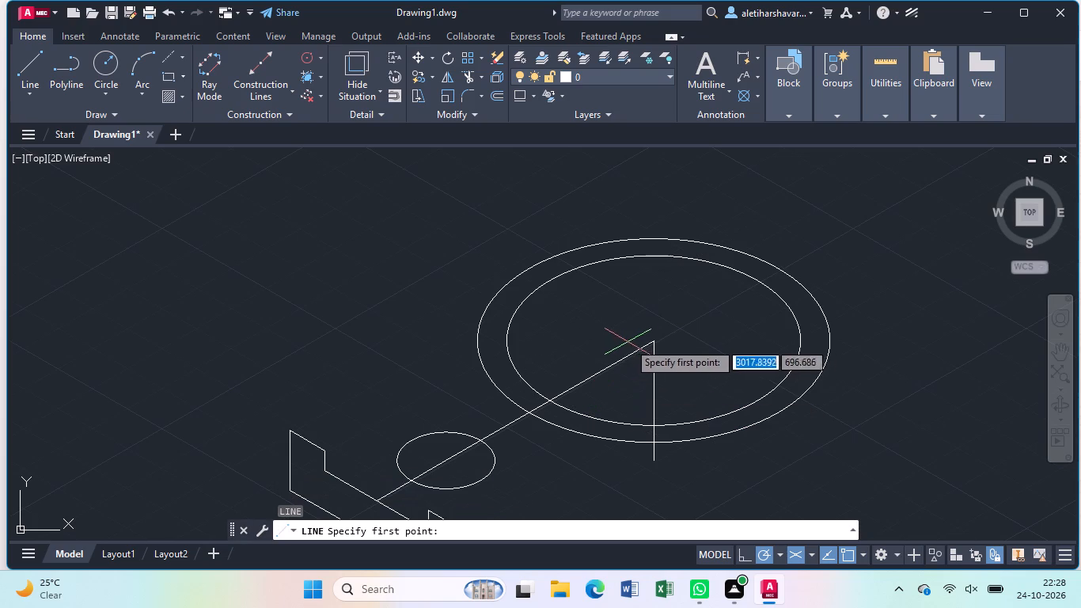
{"action": "left_click", "coordinate": [649, 339]}
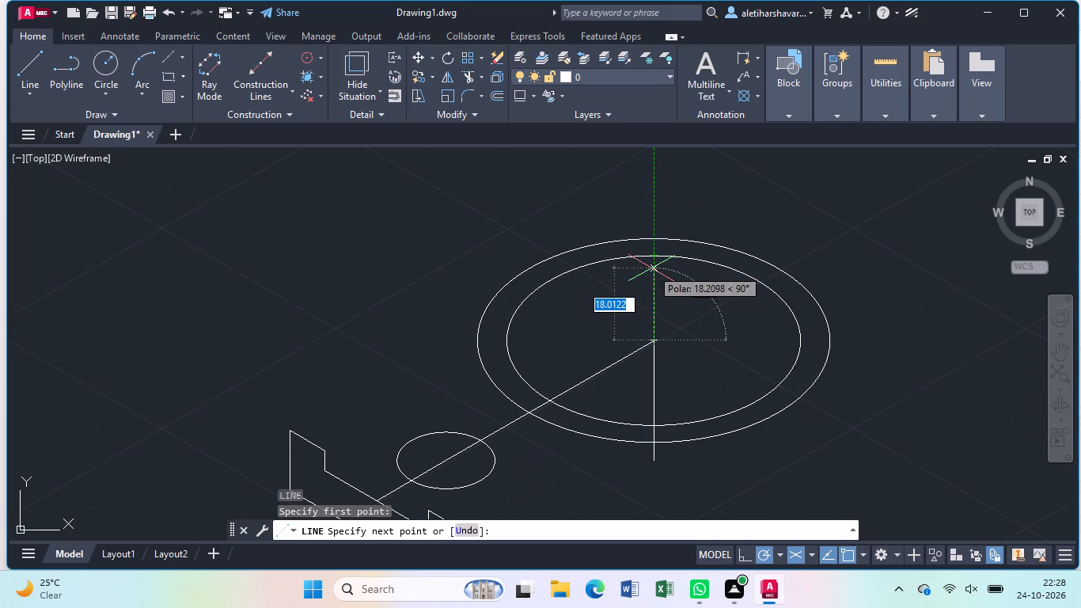
{"action": "key", "text": "1"}
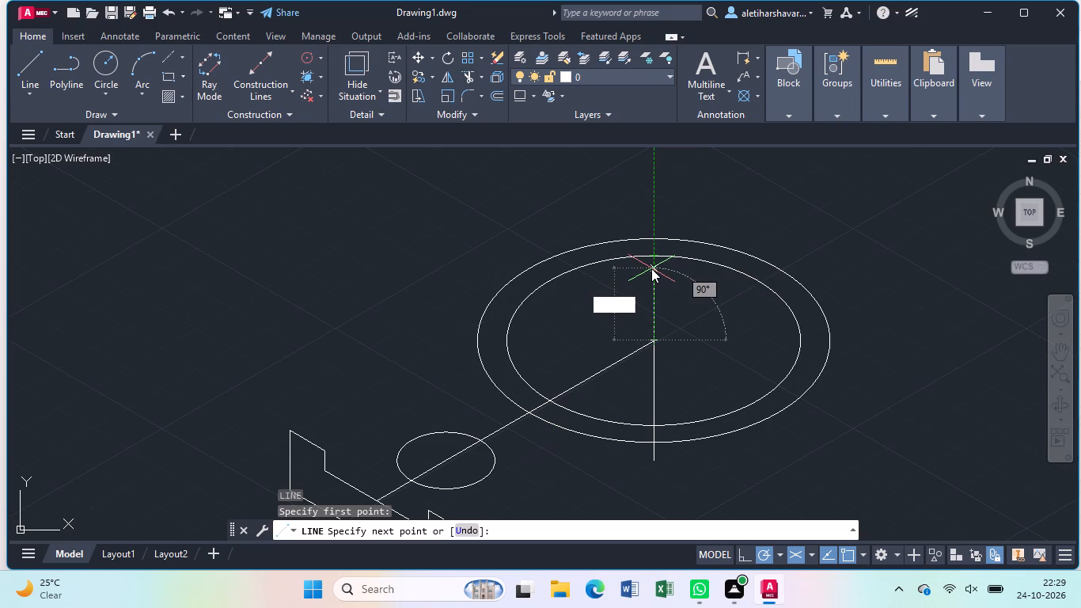
{"action": "key", "text": "5"}
{"action": "key", "text": "Return"}
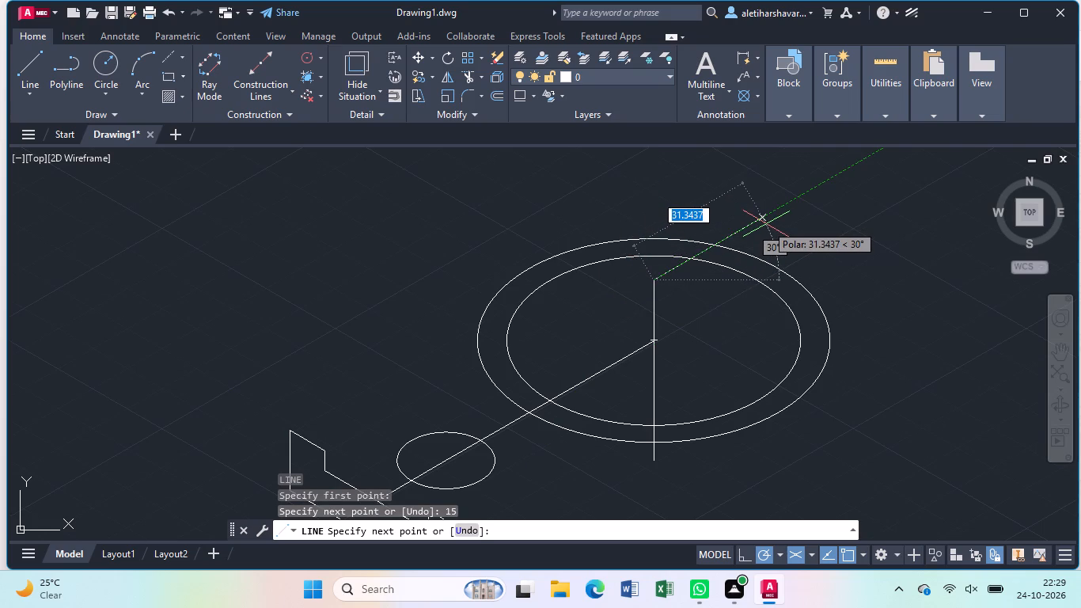
{"action": "type", "text": "36"}
{"action": "key", "text": "Return"}
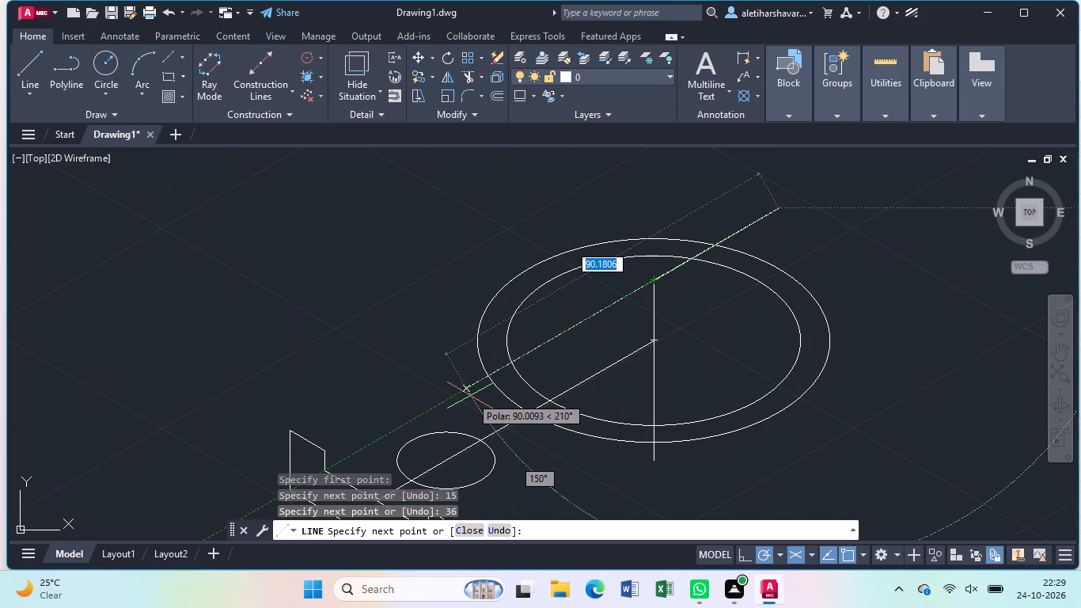
{"action": "key", "text": "7"}
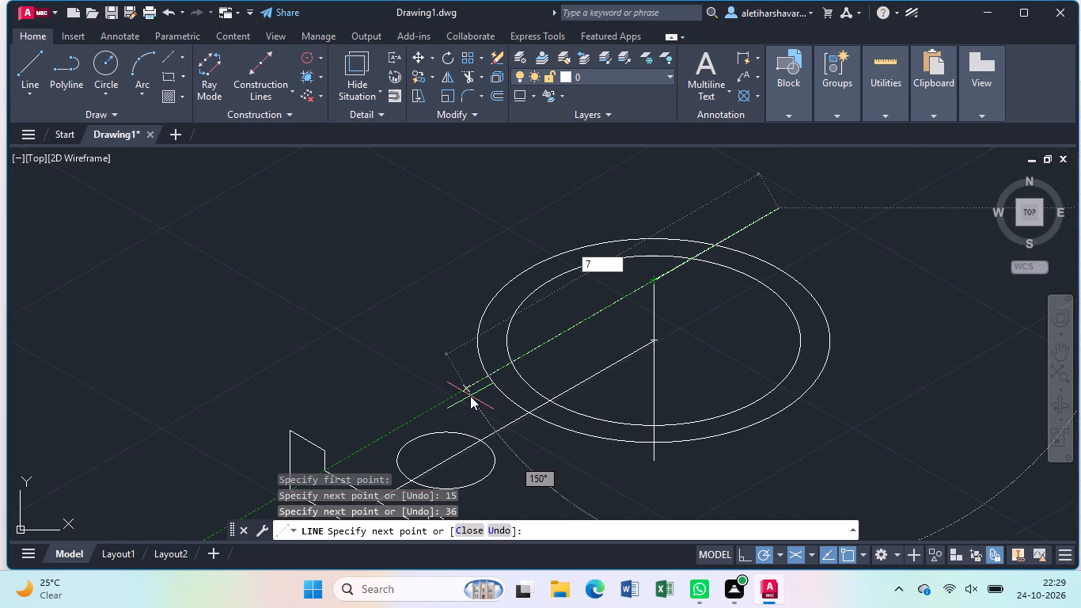
{"action": "key", "text": "2"}
{"action": "key", "text": "Return"}
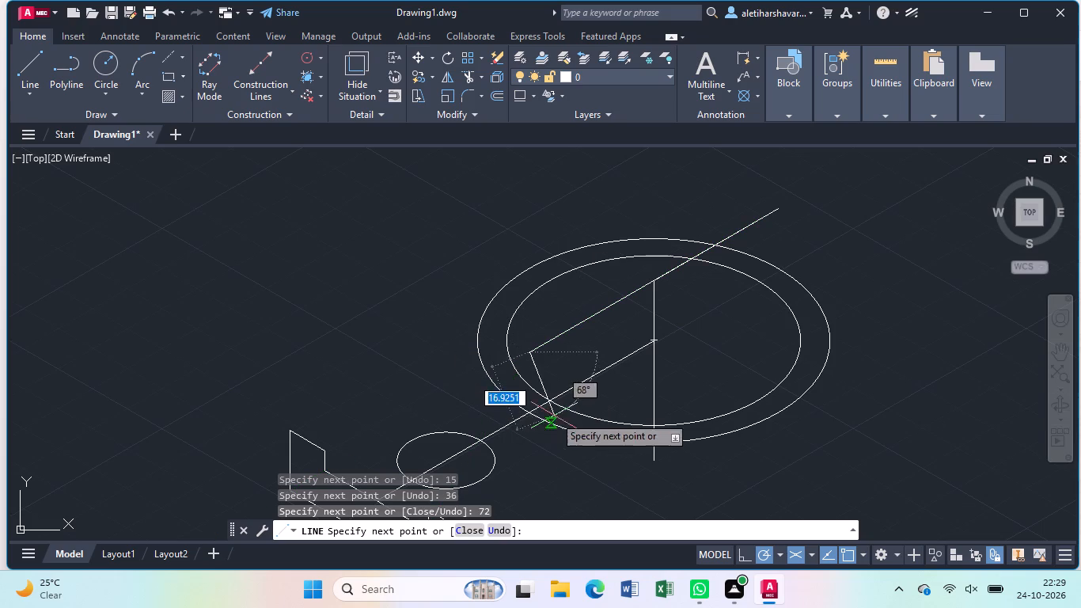
{"action": "key", "text": "Escape"}
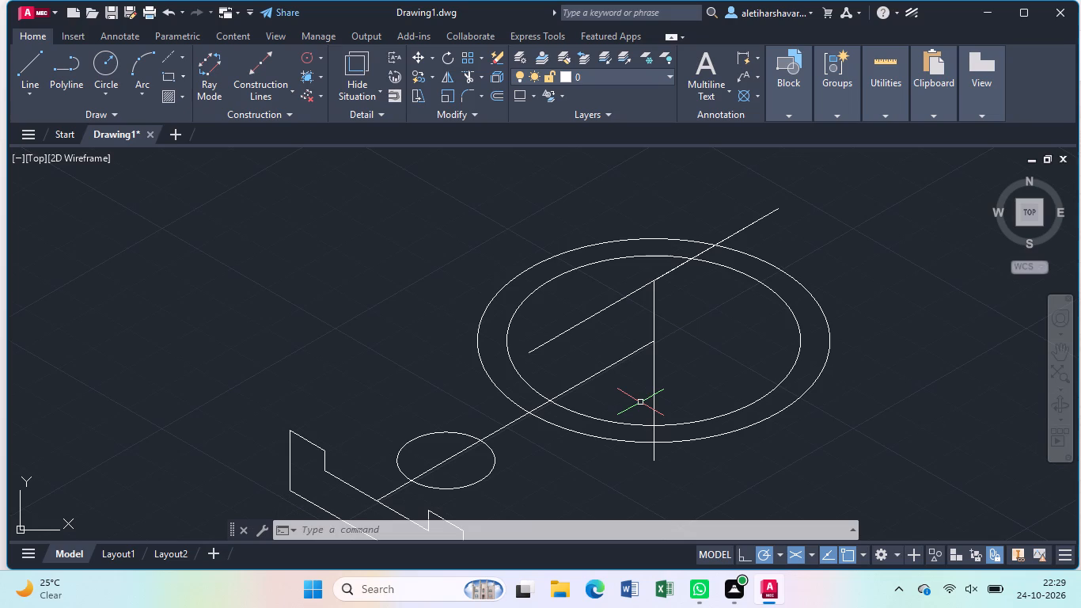
Copy both large isocircles from their centre to the upper end of the 15-unit vertical line and the lower end of the 30-unit line.
{"action": "left_click", "coordinate": [713, 420]}
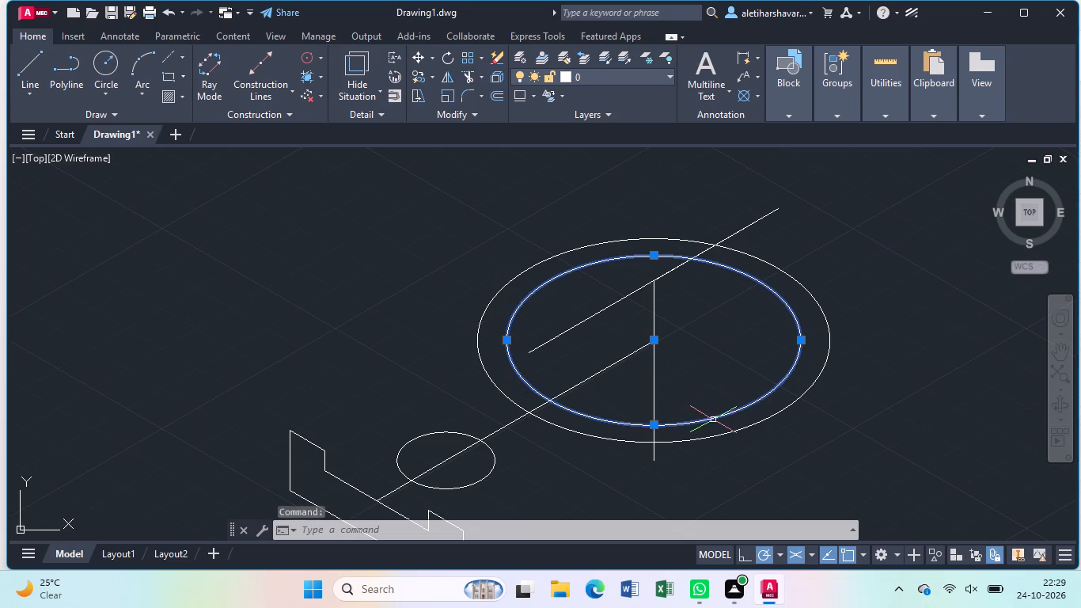
{"action": "left_click", "coordinate": [715, 439]}
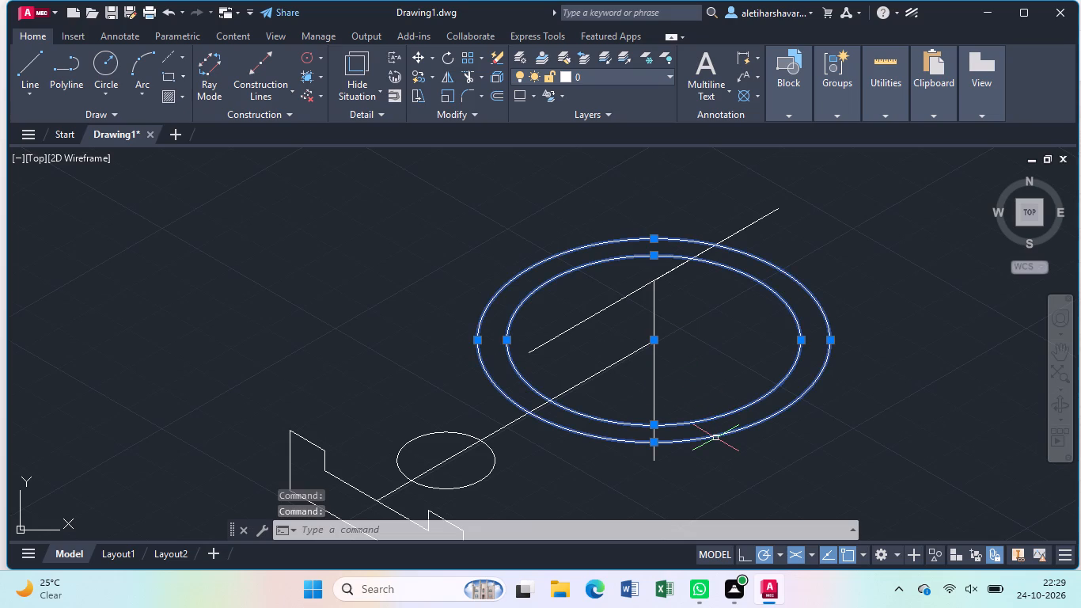
{"action": "type", "text": "co"}
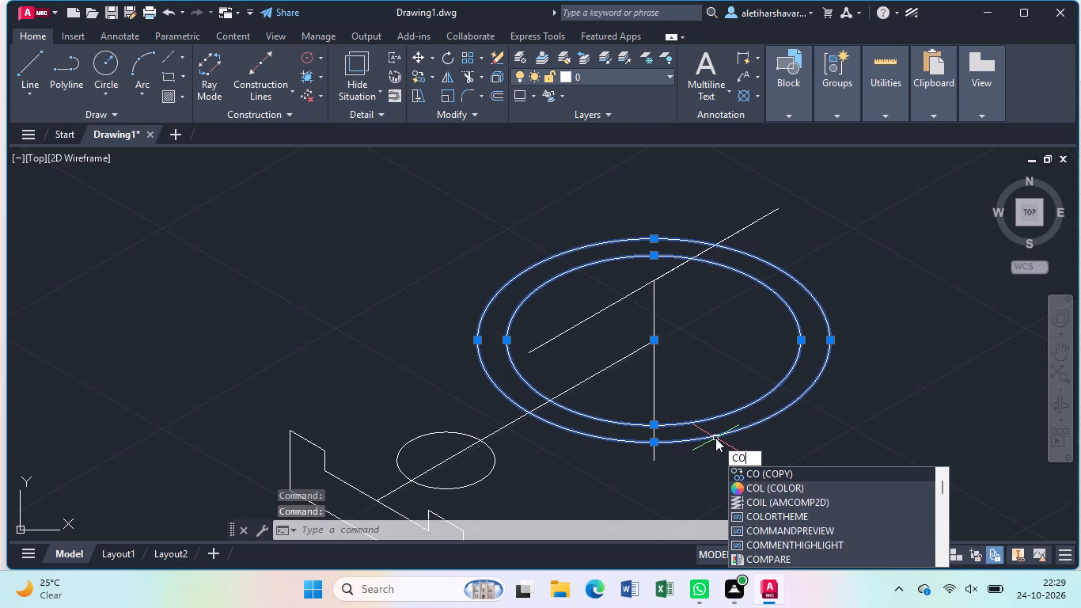
{"action": "key", "text": "Return"}
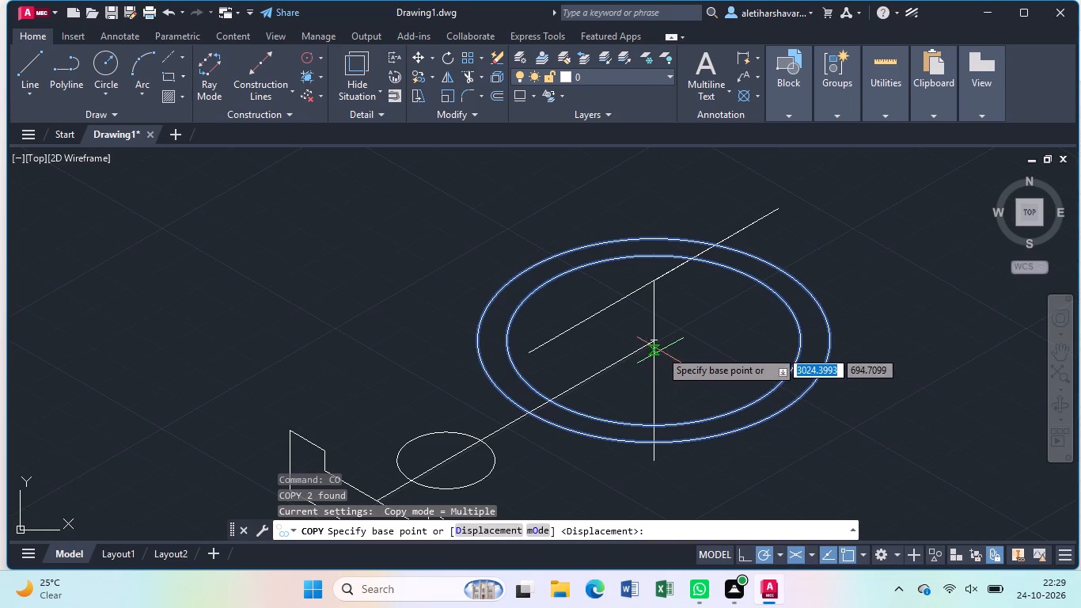
{"action": "left_click", "coordinate": [658, 343]}
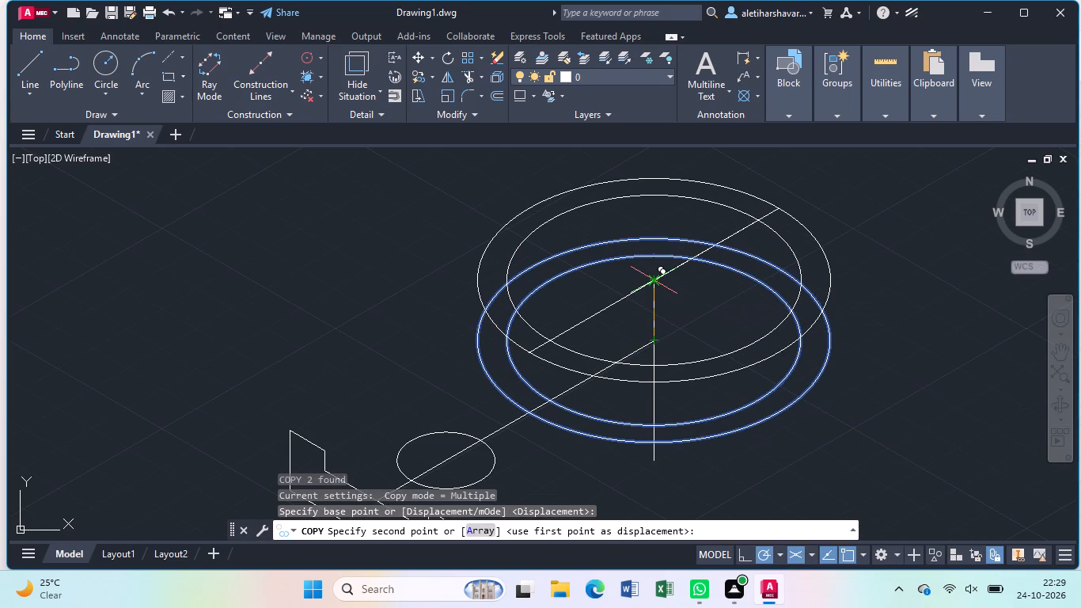
{"action": "left_click", "coordinate": [654, 283]}
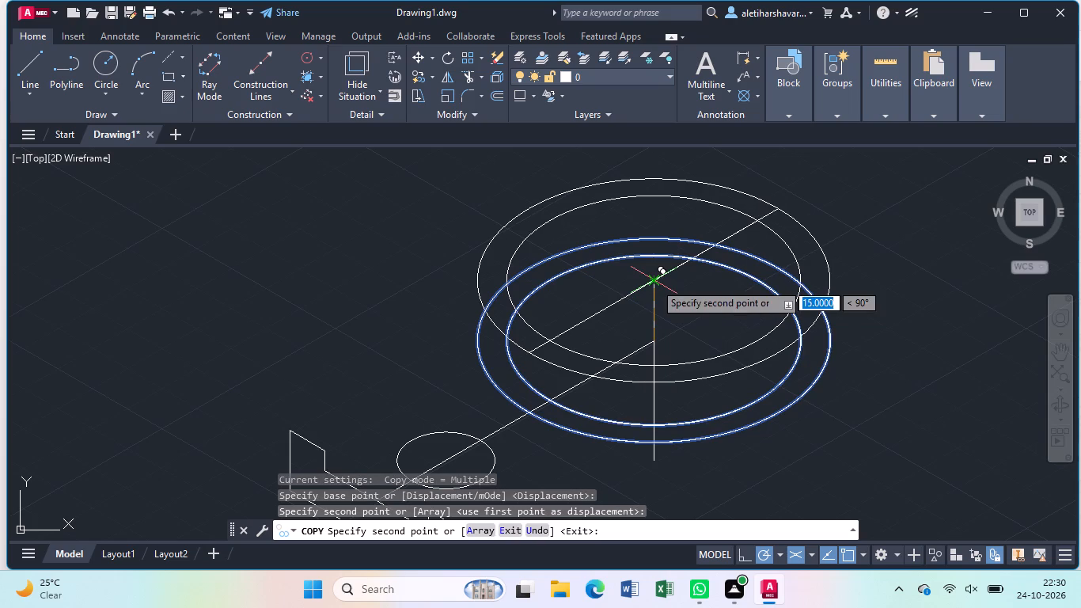
{"action": "left_click", "coordinate": [656, 457]}
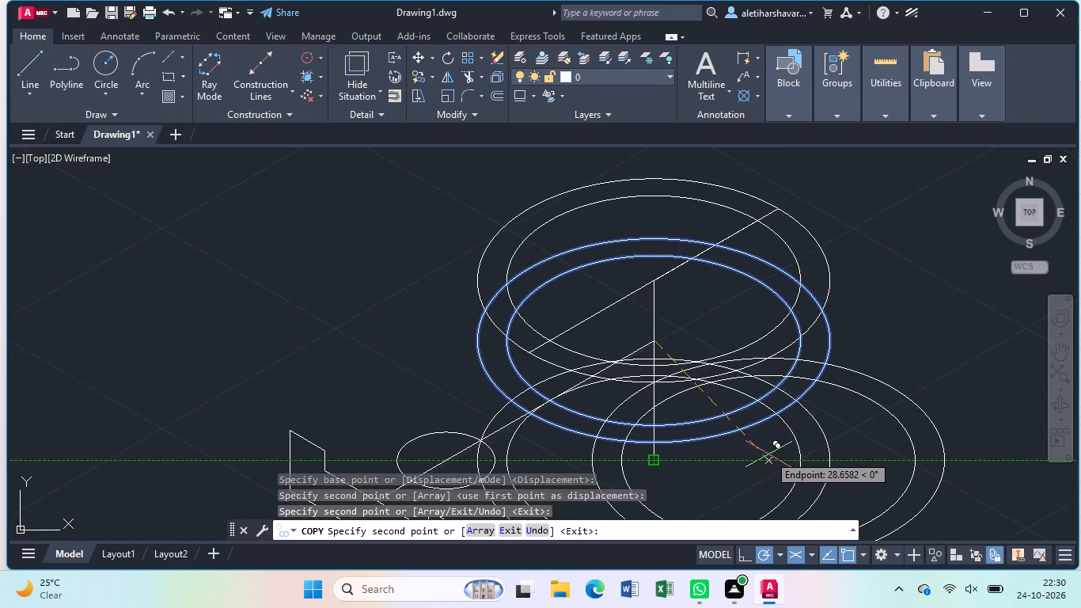
{"action": "key", "text": "Escape"}
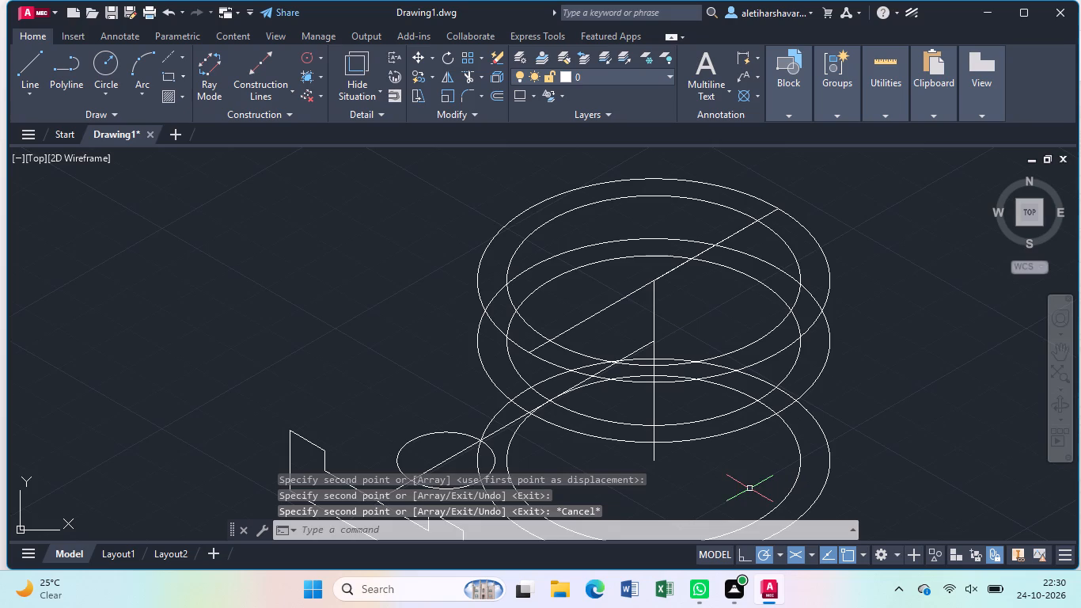
Delete the inner radius 30 isocircle of the lowest copied pair.
{"action": "middle_click_drag", "start_coordinate": [747, 488], "coordinate": [745, 389]}
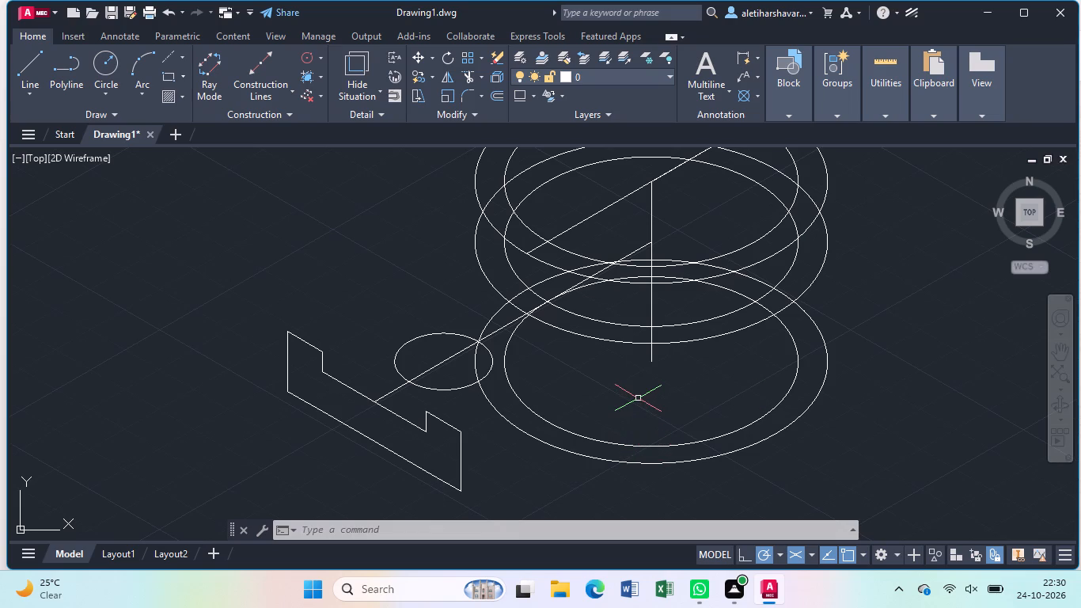
{"action": "middle_click_drag", "start_coordinate": [638, 397], "coordinate": [638, 449]}
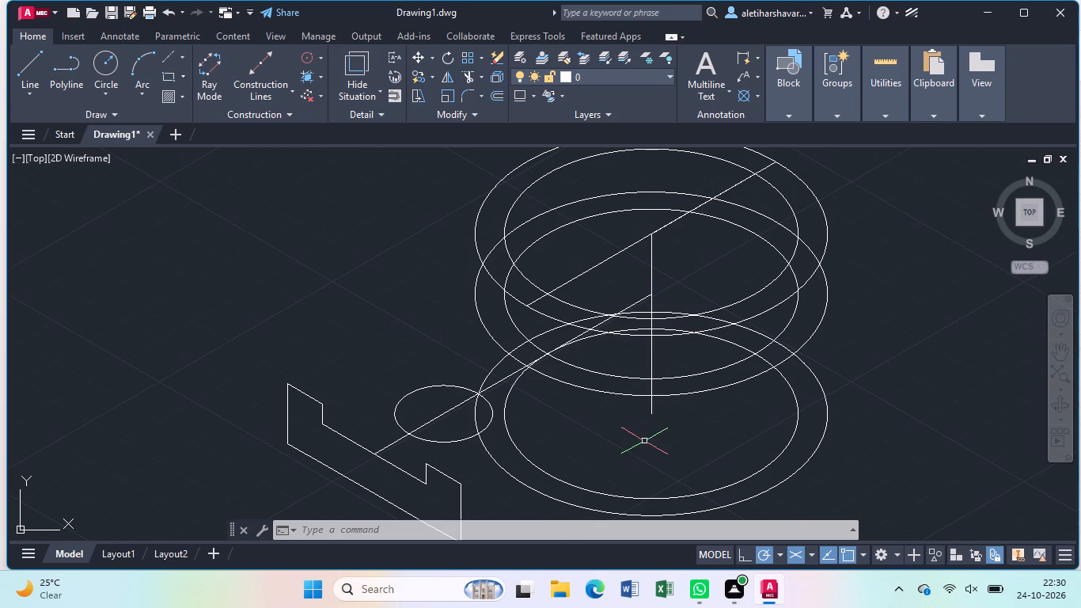
{"action": "left_click", "coordinate": [646, 494]}
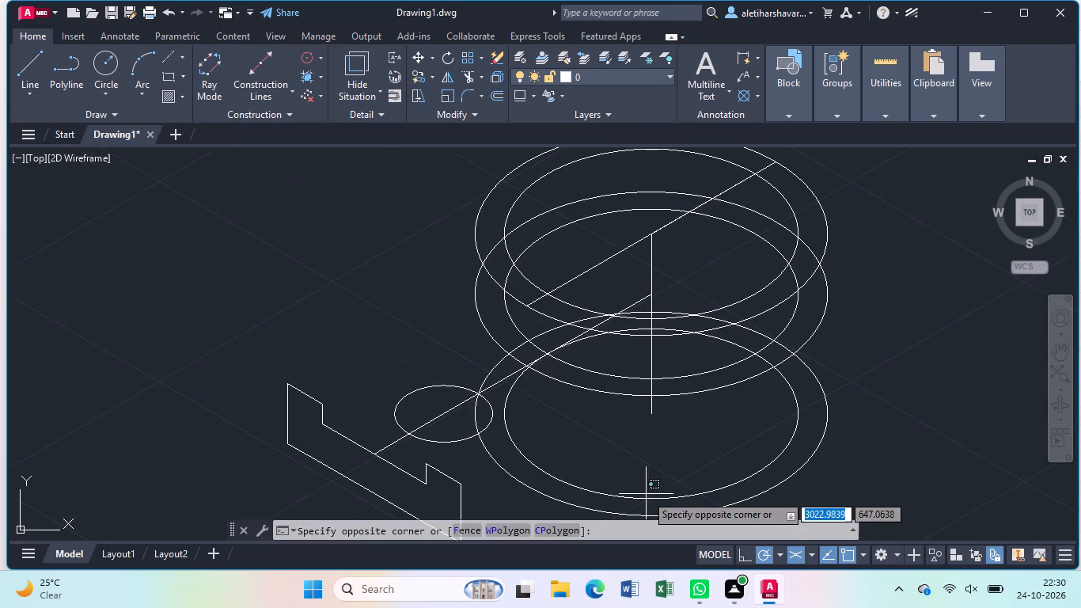
{"action": "left_click", "coordinate": [644, 499]}
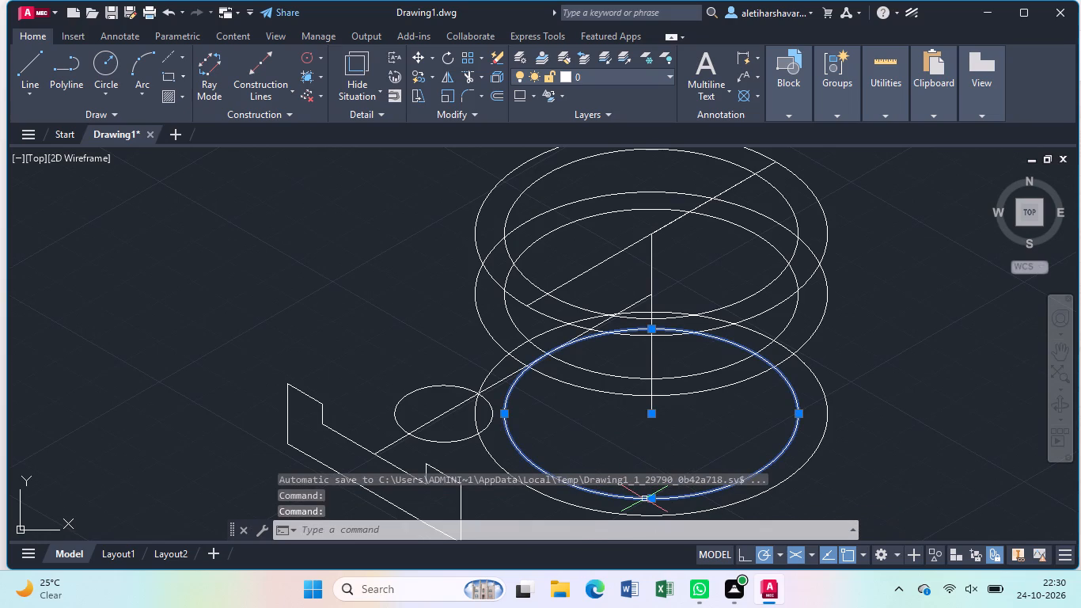
{"action": "key", "text": "Delete"}
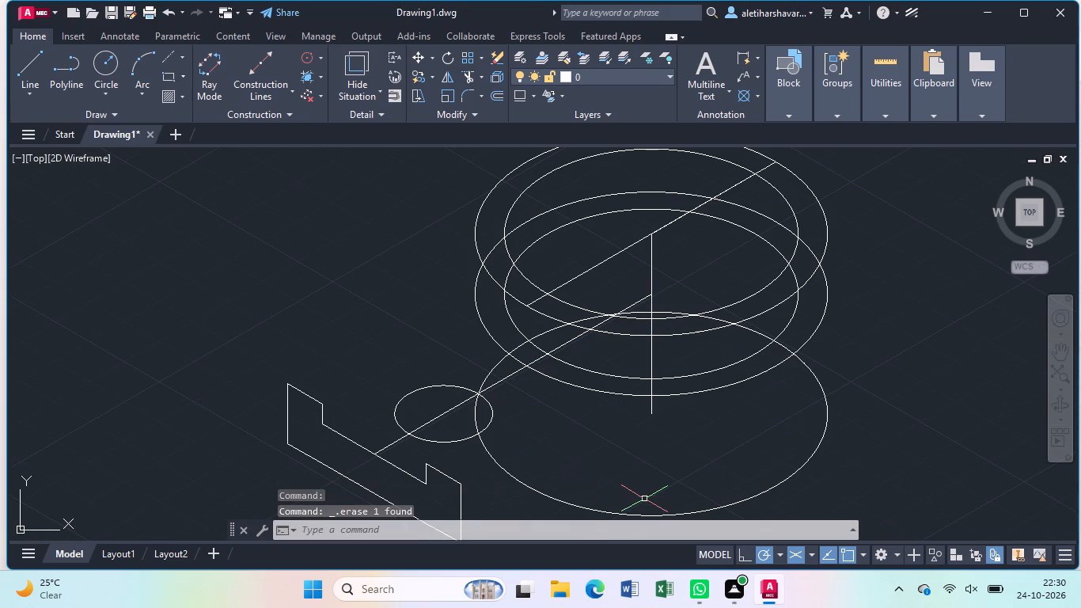
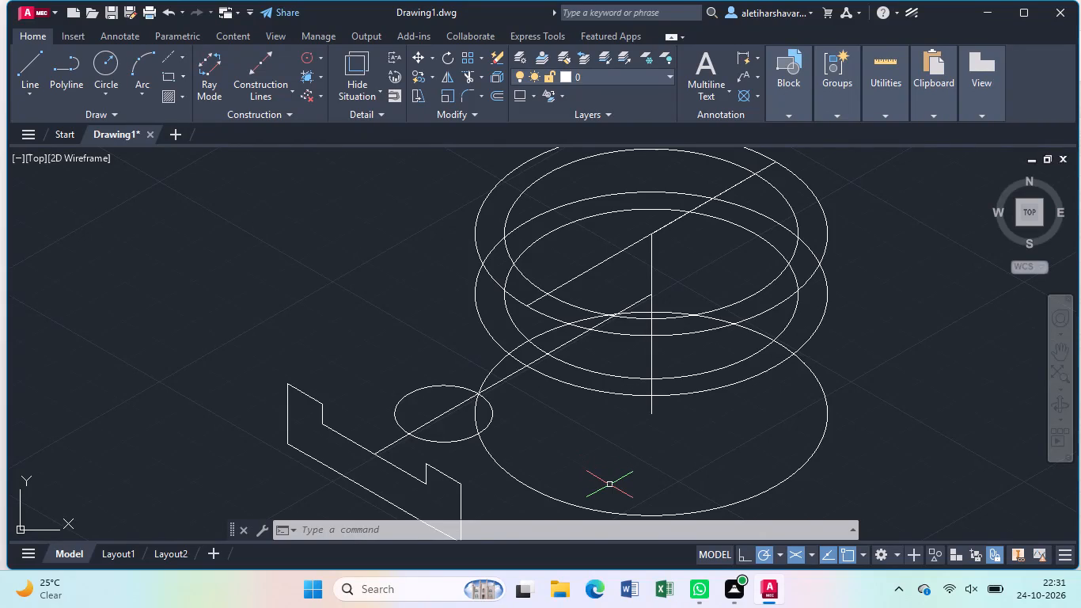
Draw a freehand-length line at 30° from the bottom near corner of the notched face, ending inside the lowest isocircle.
{"action": "scroll", "coordinate": [612, 481], "scroll_direction": "down", "scroll_amount": 1}
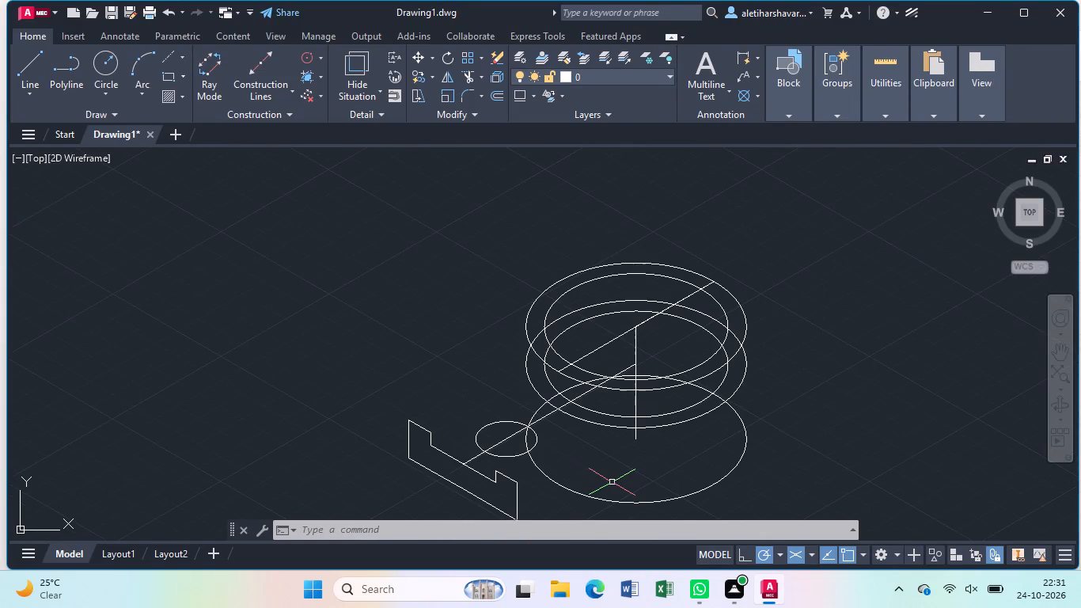
{"action": "scroll", "coordinate": [612, 482], "scroll_direction": "down", "scroll_amount": 1}
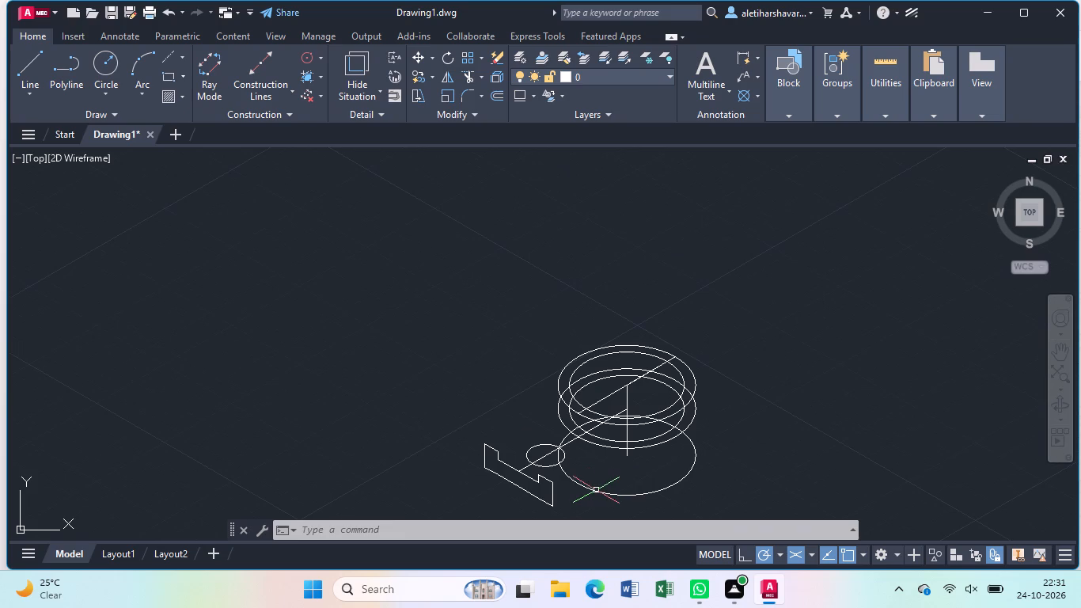
{"action": "middle_click_drag", "start_coordinate": [596, 488], "coordinate": [592, 363]}
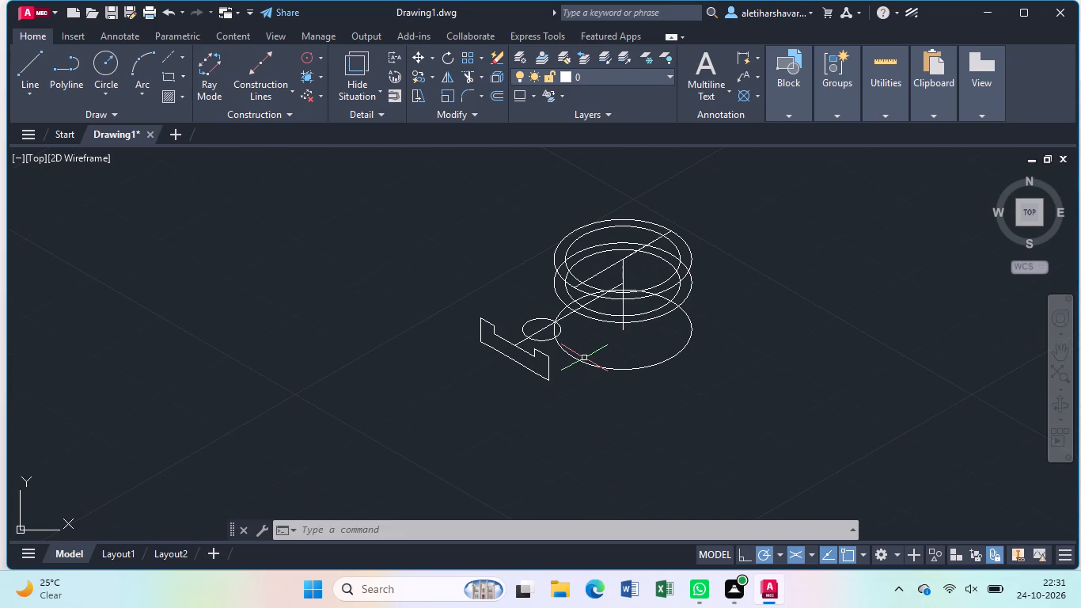
{"action": "scroll", "coordinate": [584, 358], "scroll_direction": "up", "scroll_amount": 2}
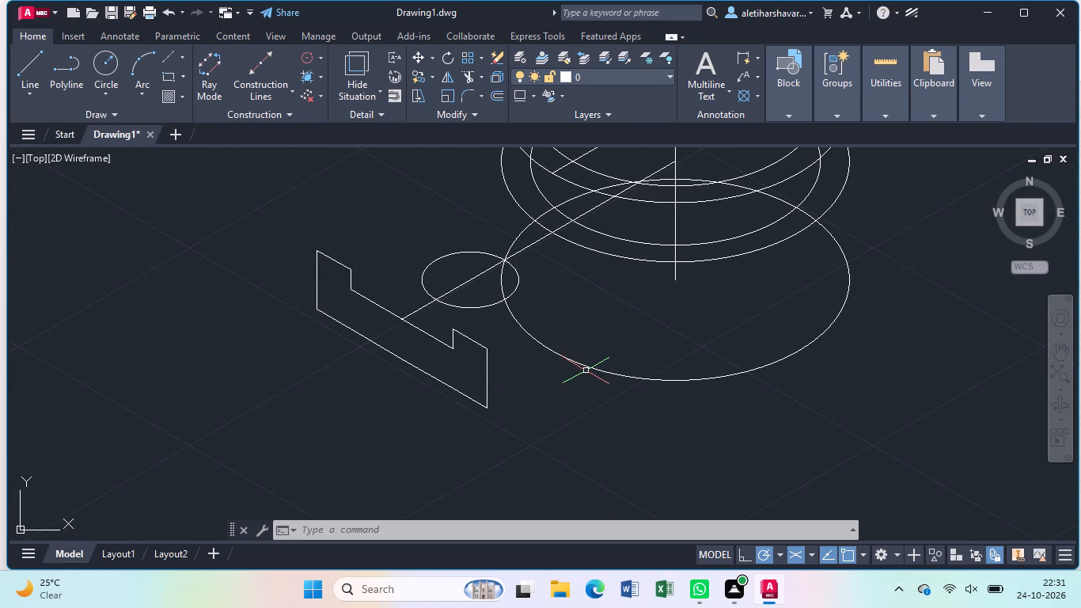
{"action": "key", "text": "l"}
{"action": "key", "text": "Return"}
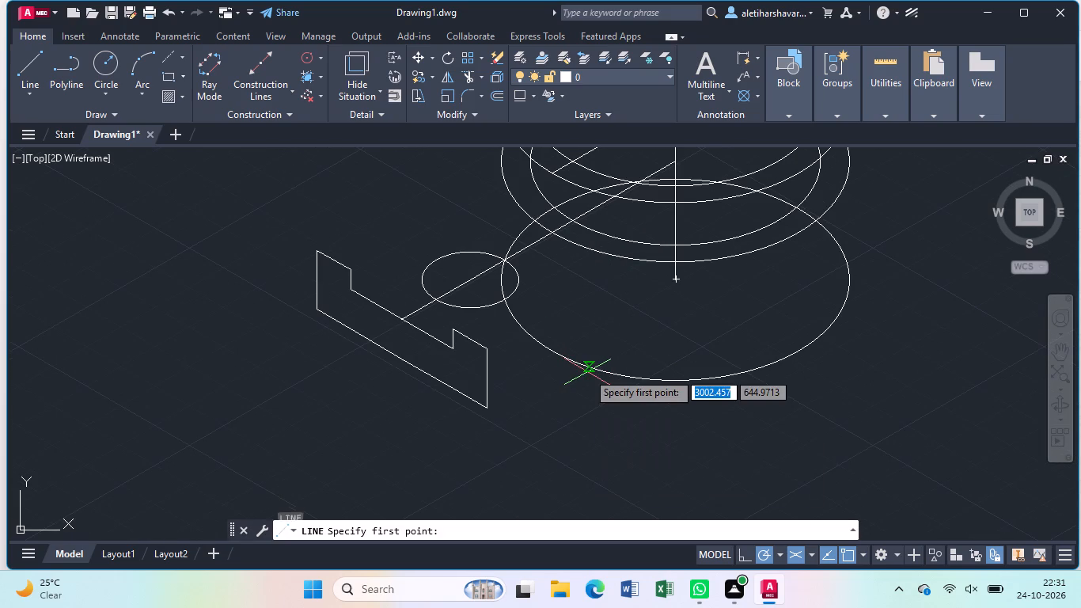
{"action": "left_click", "coordinate": [490, 412]}
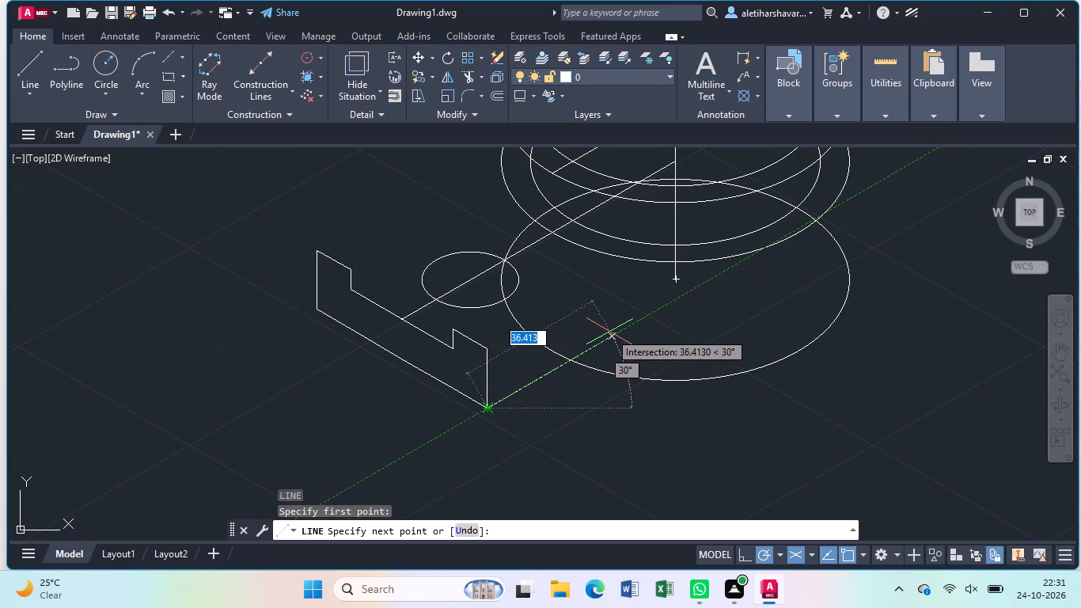
{"action": "left_click", "coordinate": [631, 317]}
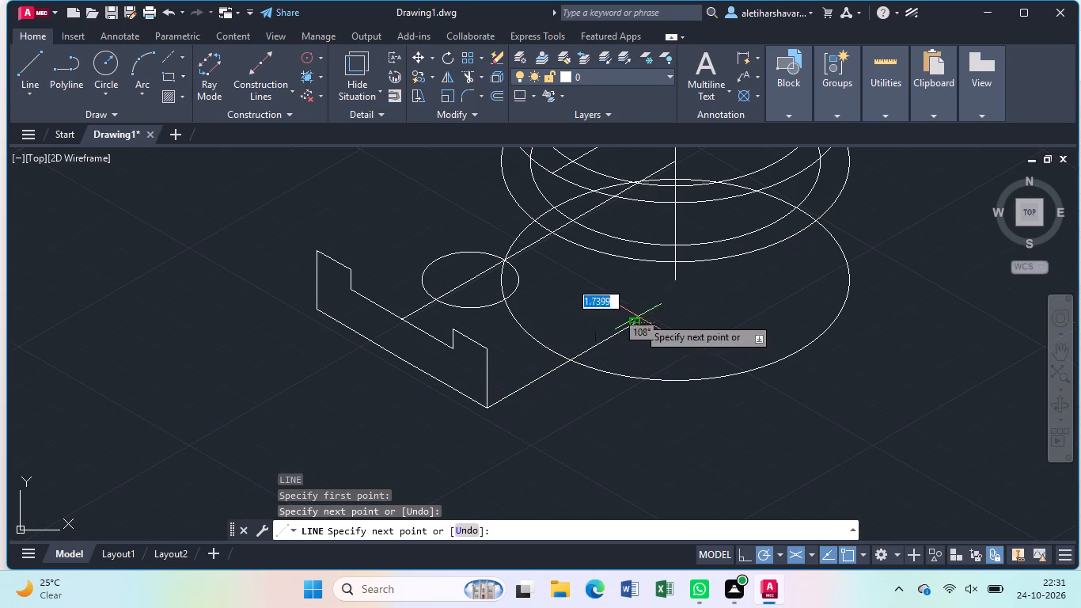
{"action": "key", "text": "Escape"}
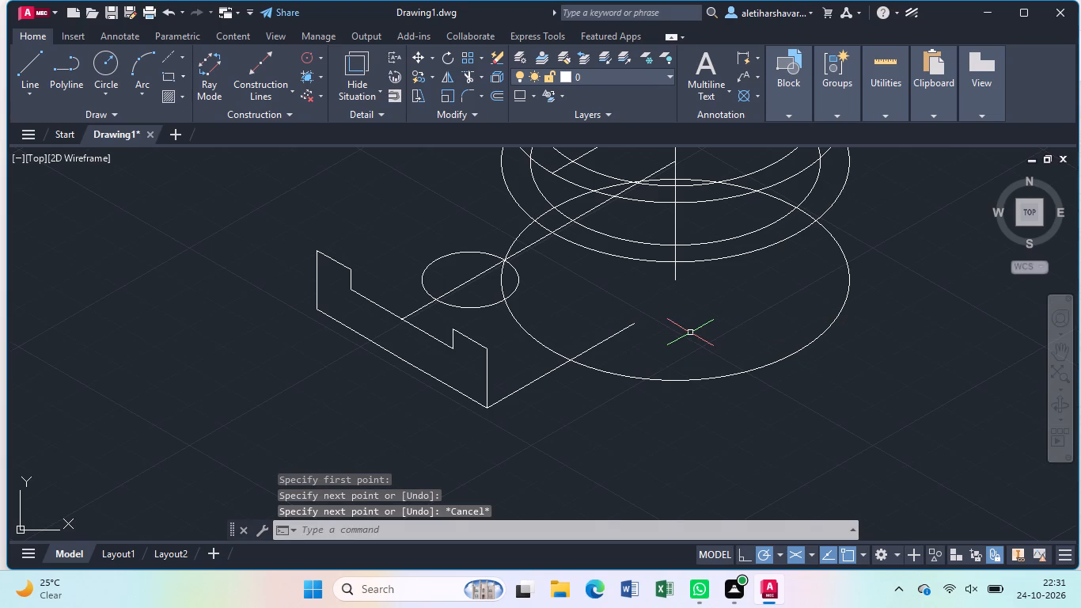
Draw a parallel line at 30° from the top outer near corner of the notched face into the lowest isocircle.
{"action": "key", "text": "l"}
{"action": "key", "text": "Return"}
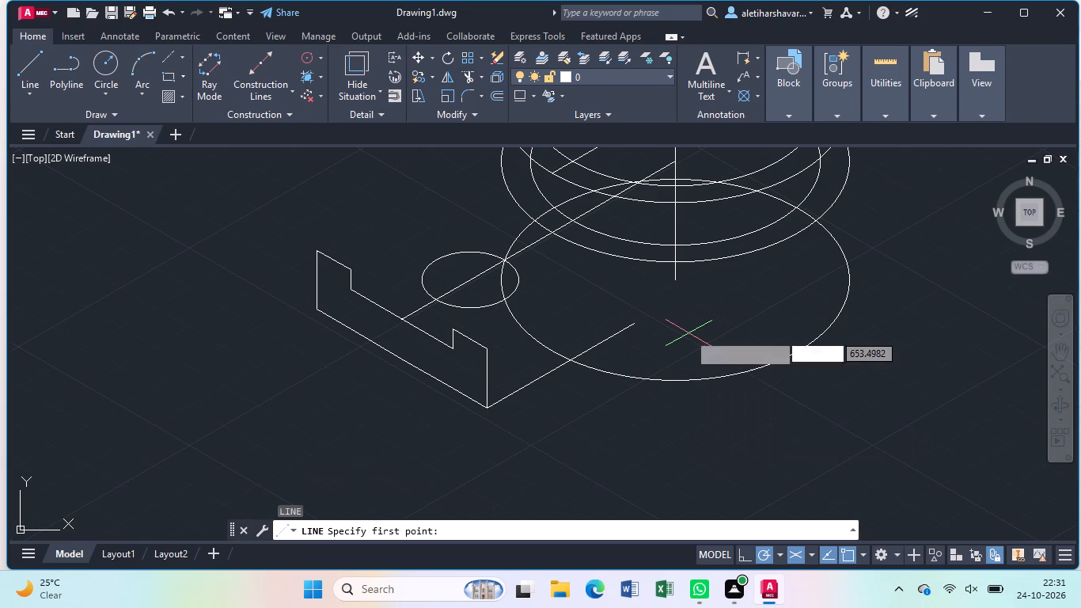
{"action": "left_click", "coordinate": [491, 348]}
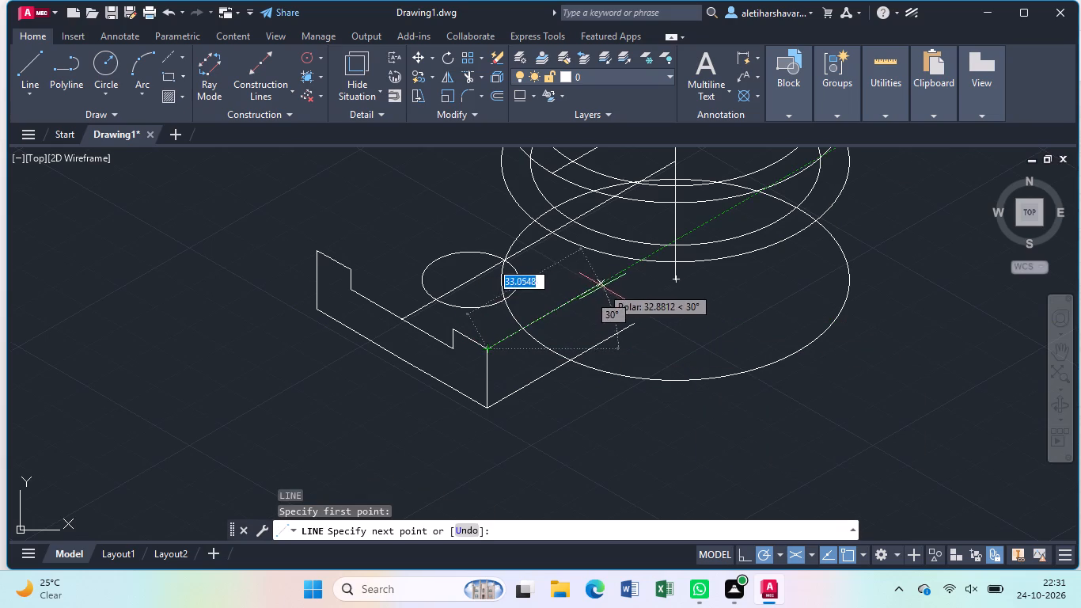
{"action": "left_click", "coordinate": [618, 278]}
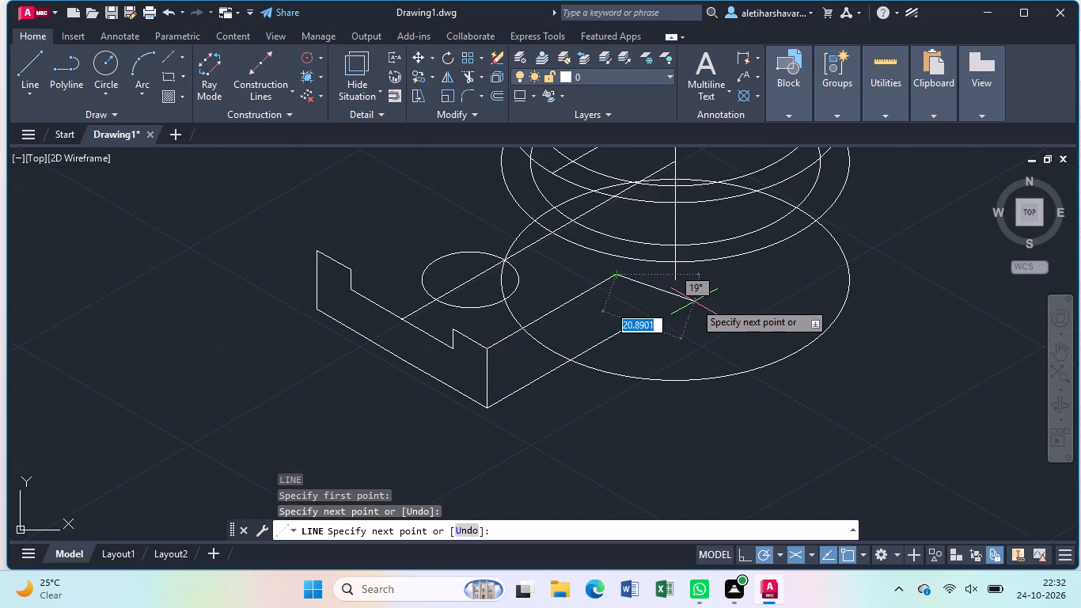
{"action": "key", "text": "Escape"}
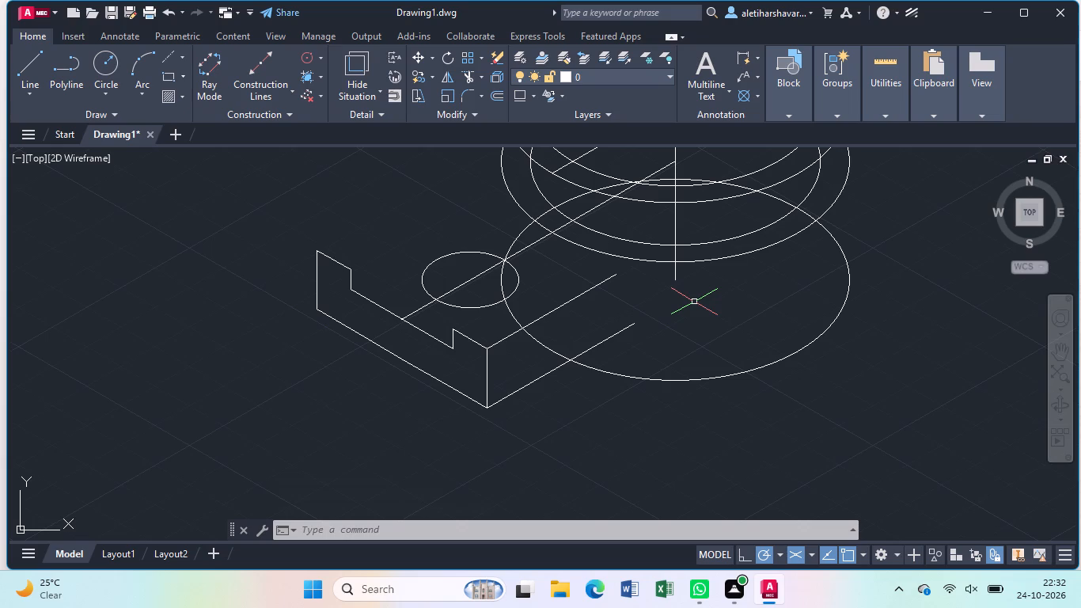
Draw connected lines from the top of the notch's near side: 40 units at 30°, and about 37 units at 150°.
{"action": "key", "text": "l"}
{"action": "key", "text": "Return"}
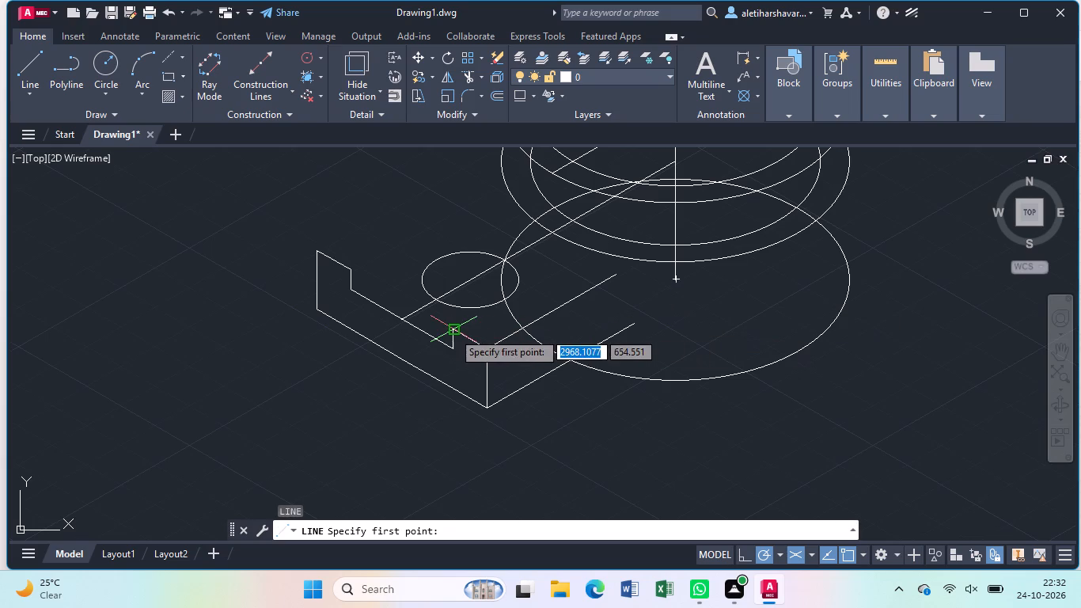
{"action": "left_click", "coordinate": [453, 332]}
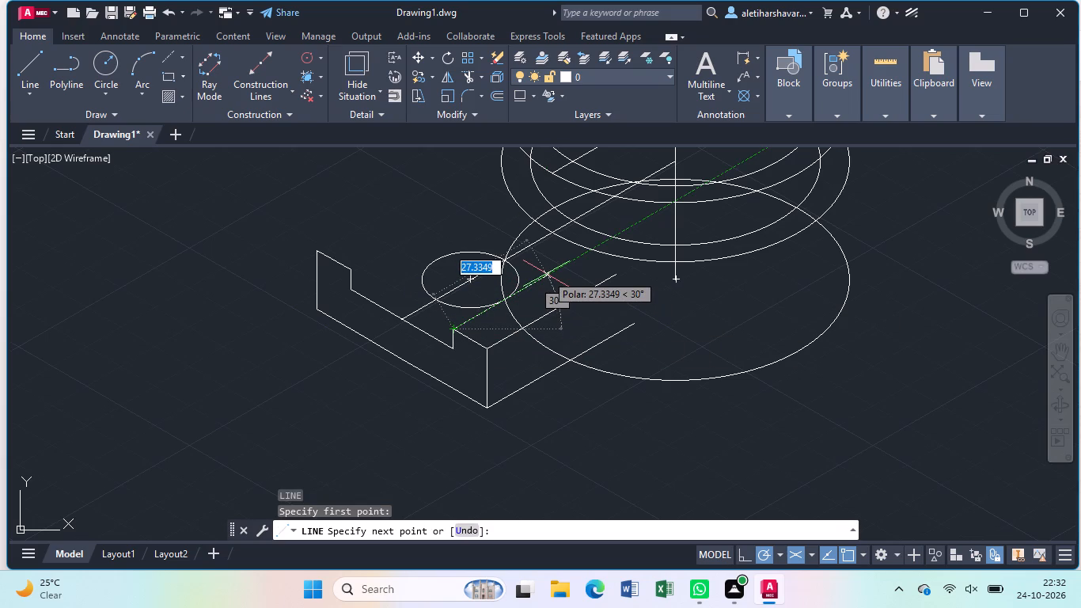
{"action": "key", "text": "4"}
{"action": "key", "text": "0"}
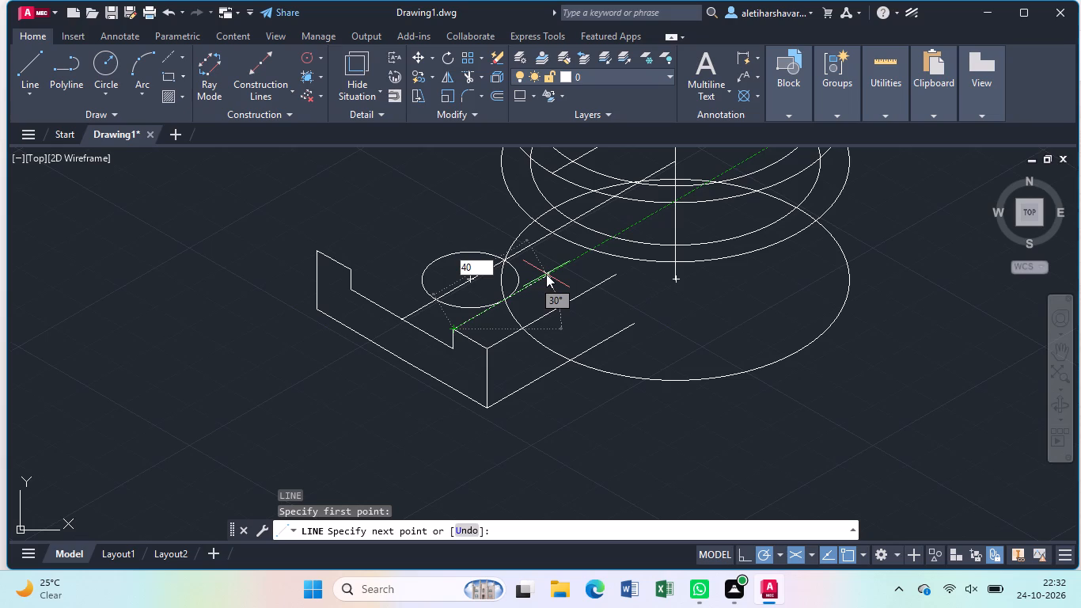
{"action": "key", "text": "Return"}
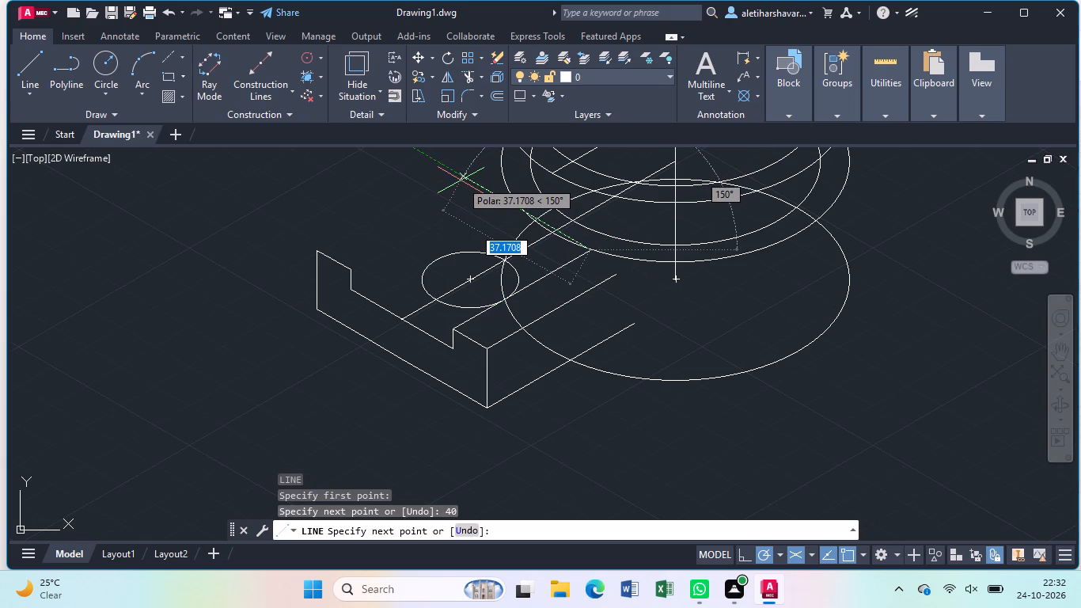
{"action": "left_click", "coordinate": [462, 183]}
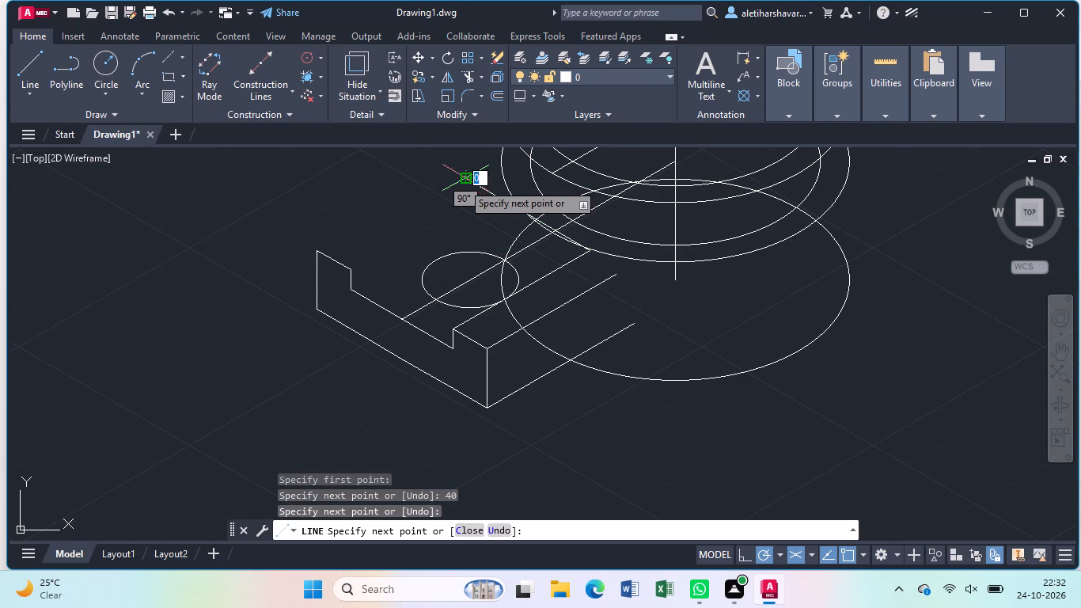
{"action": "key", "text": "Escape"}
{"action": "key", "text": "Escape"}
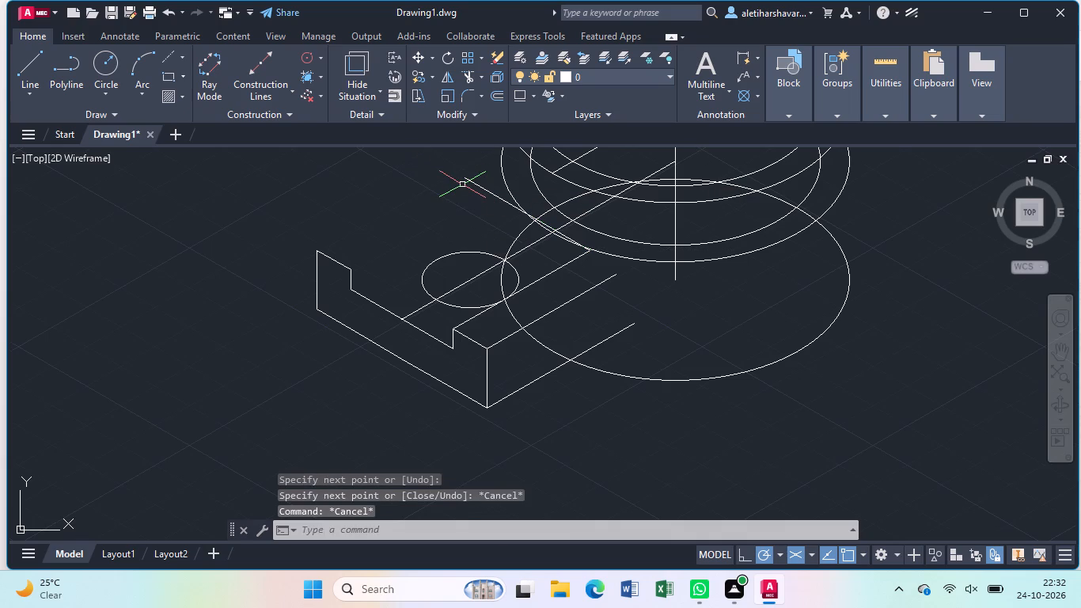
Draw a line at 30° from the top of the notch's far side, extending just past the 150° line.
{"action": "key", "text": "l"}
{"action": "key", "text": "Return"}
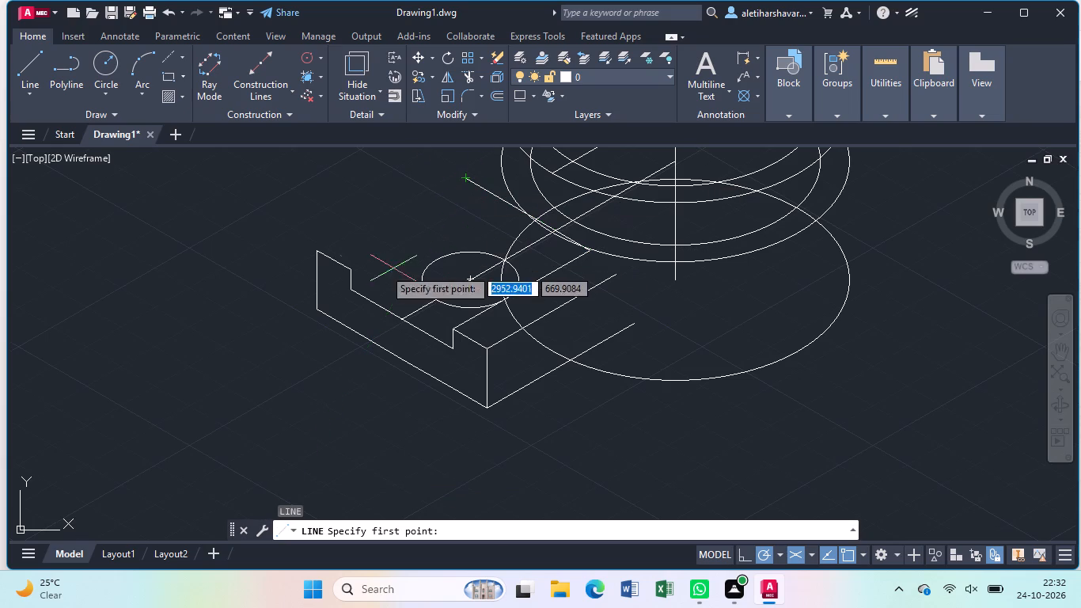
{"action": "left_click", "coordinate": [348, 271]}
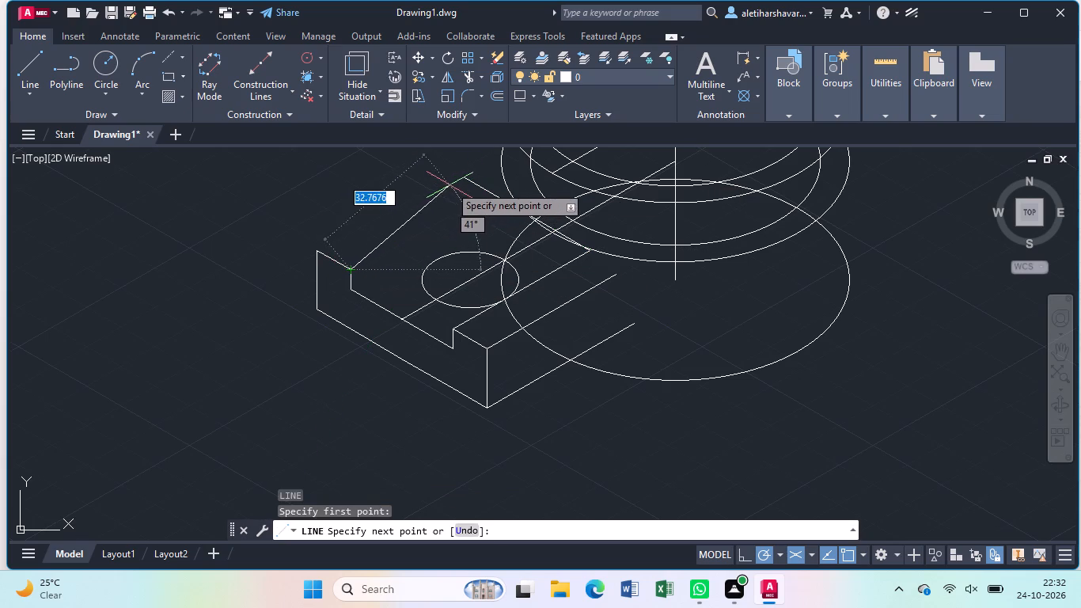
{"action": "left_click", "coordinate": [518, 174]}
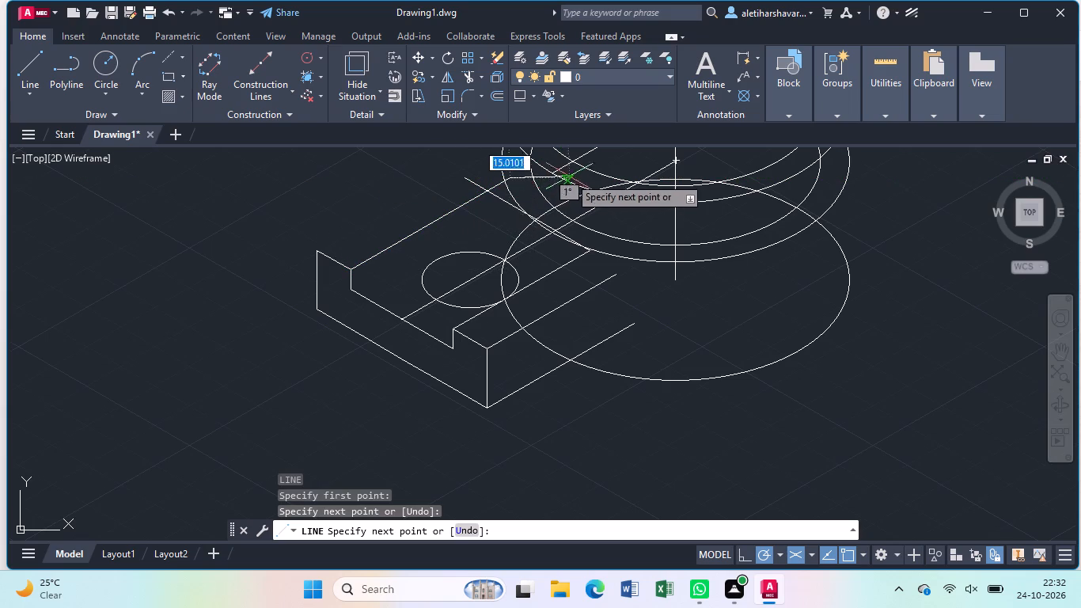
{"action": "key", "text": "Escape"}
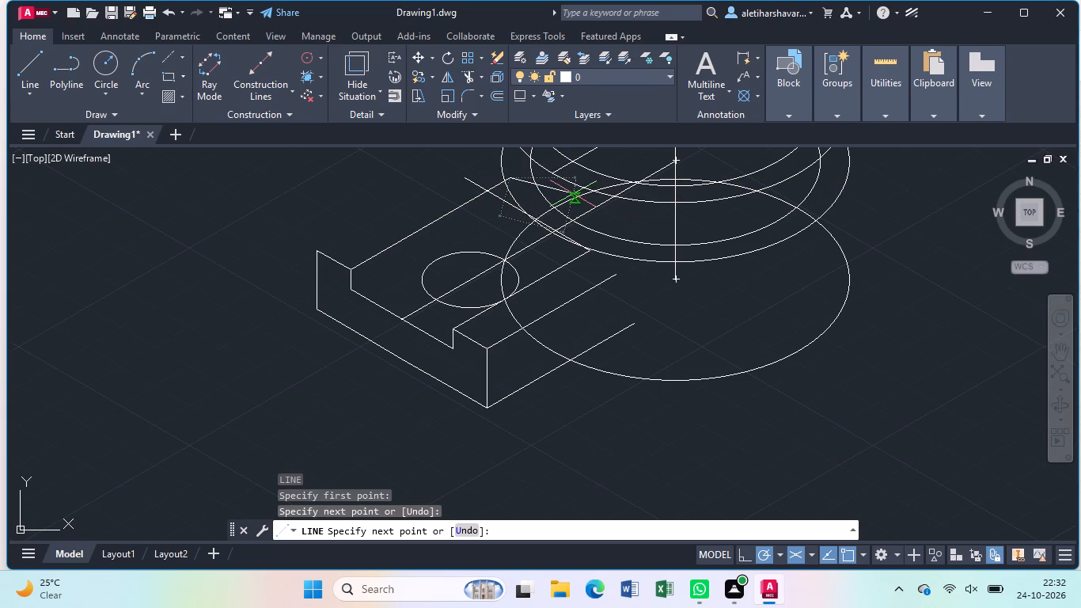
Trim the overhanging ends of the 150° line and the far 30° line where they cross to form a clean corner.
{"action": "type", "text": "tr"}
{"action": "key", "text": "Return"}
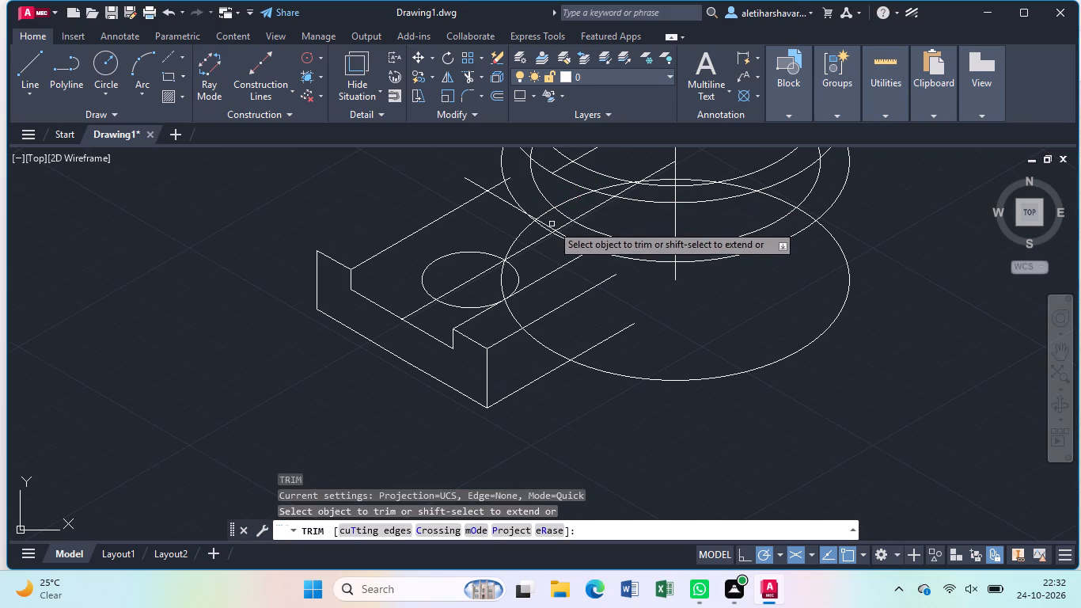
{"action": "left_click", "coordinate": [480, 184]}
{"action": "left_click", "coordinate": [496, 187]}
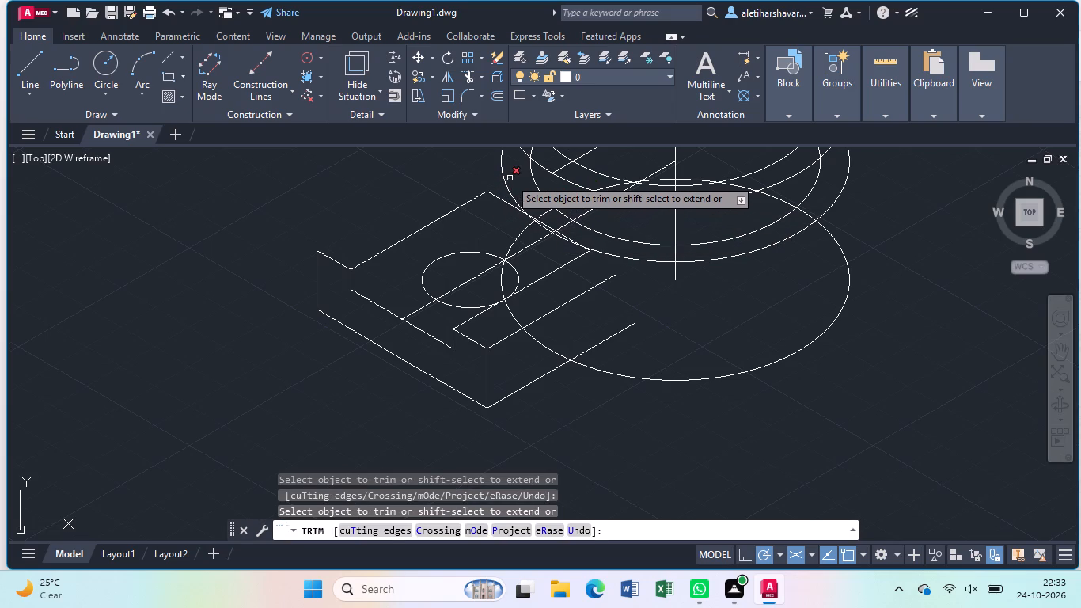
{"action": "left_click", "coordinate": [510, 178]}
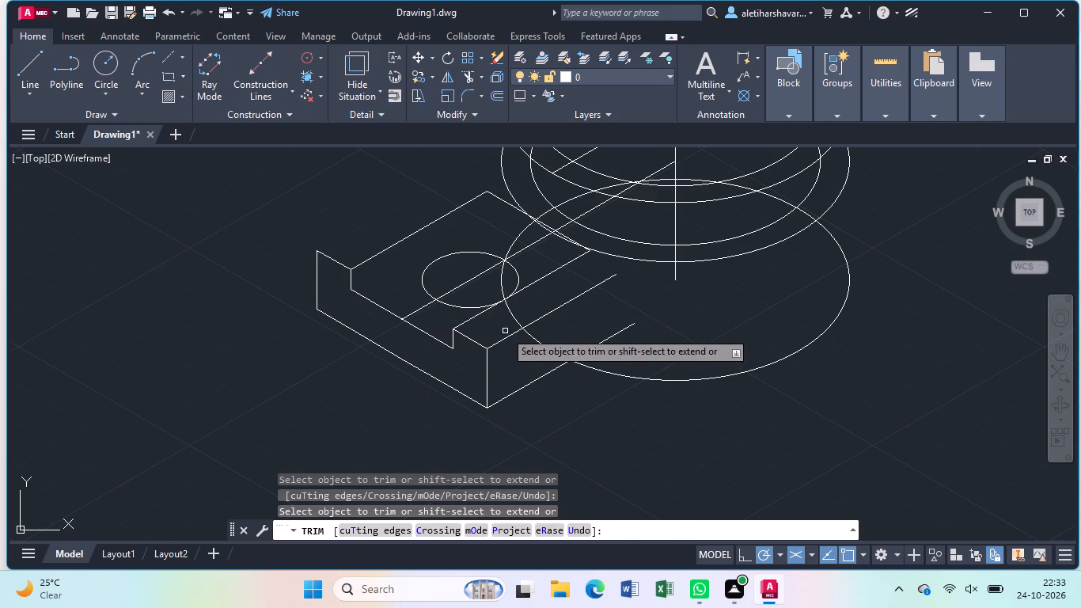
{"action": "scroll", "coordinate": [609, 418], "scroll_direction": "down", "scroll_amount": 1}
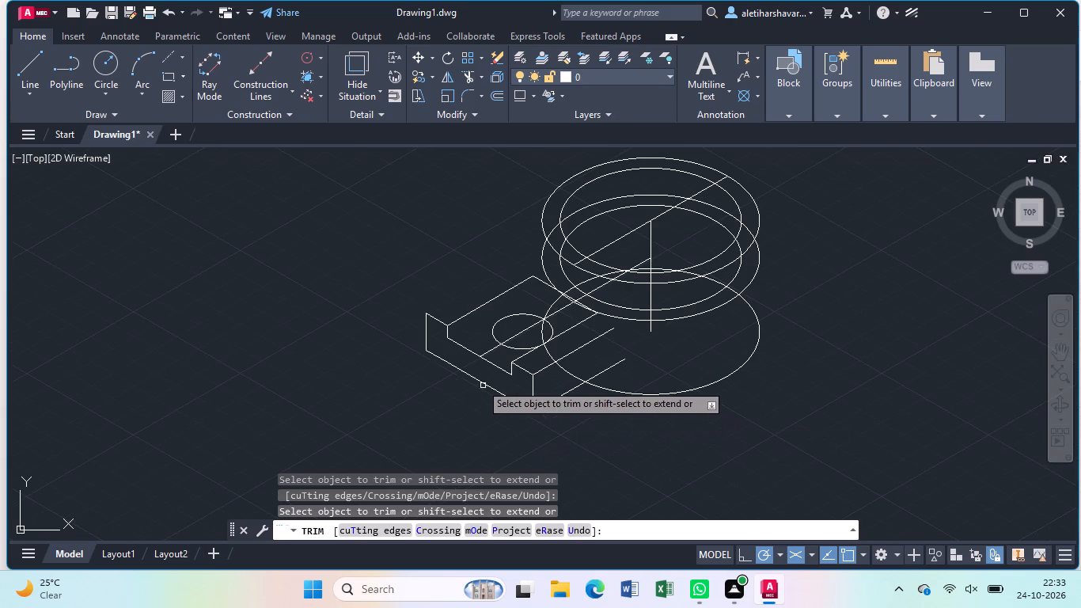
{"action": "scroll", "coordinate": [463, 381], "scroll_direction": "up", "scroll_amount": 2}
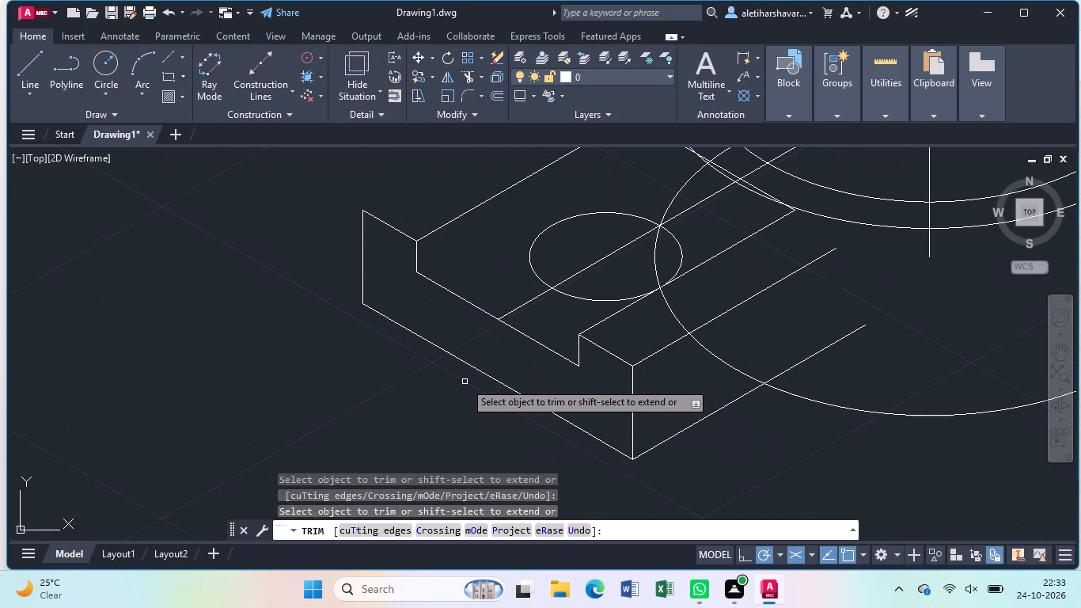
{"action": "middle_click_drag", "start_coordinate": [452, 421], "coordinate": [475, 439]}
{"action": "scroll", "coordinate": [475, 435], "scroll_direction": "down", "scroll_amount": 2}
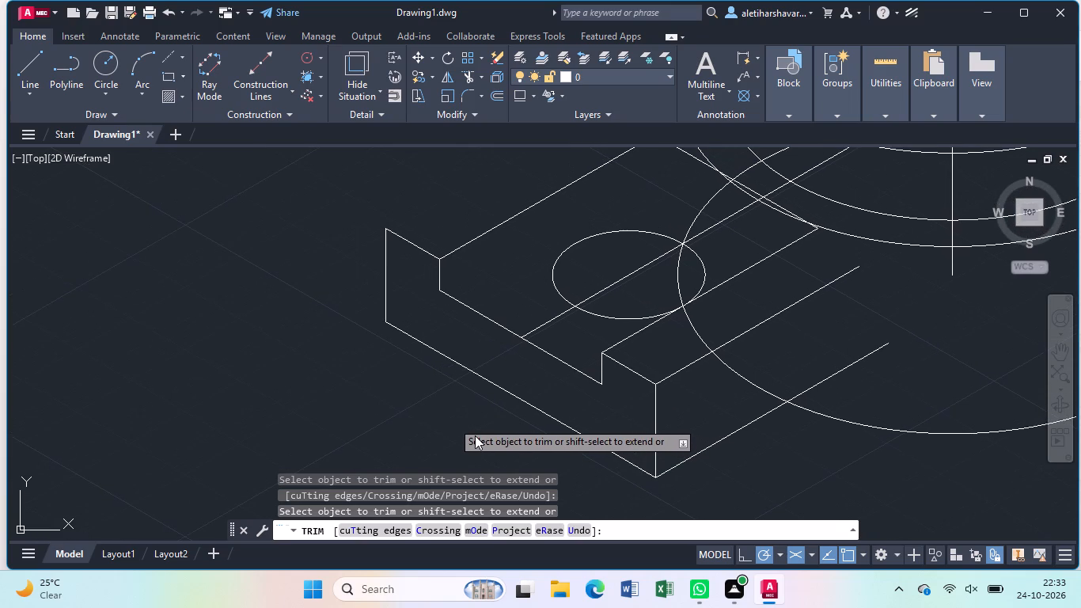
{"action": "scroll", "coordinate": [475, 435], "scroll_direction": "down", "scroll_amount": 3}
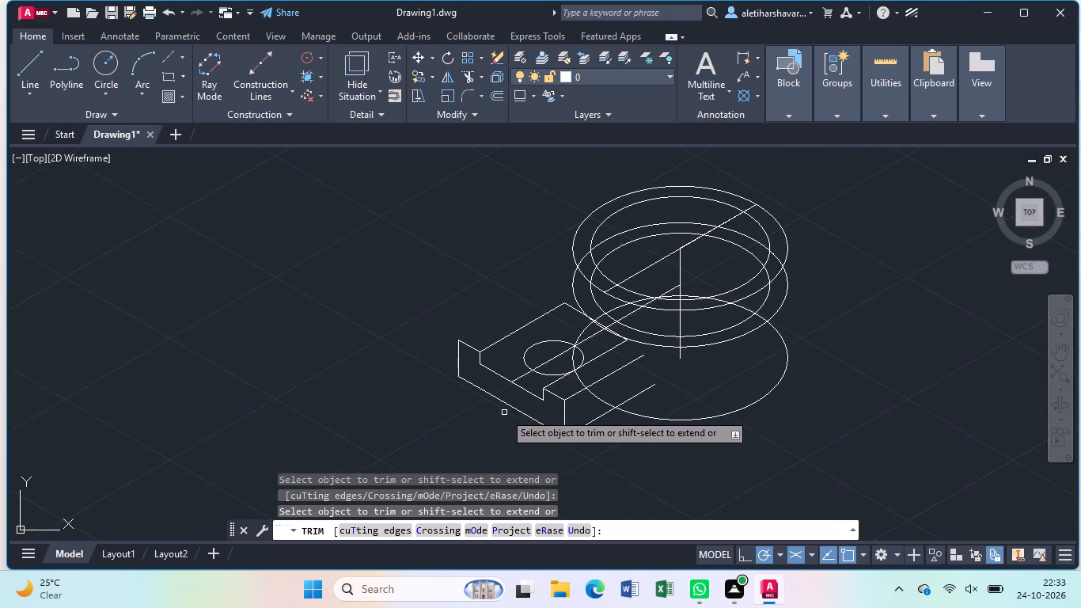
{"action": "key", "text": "l"}
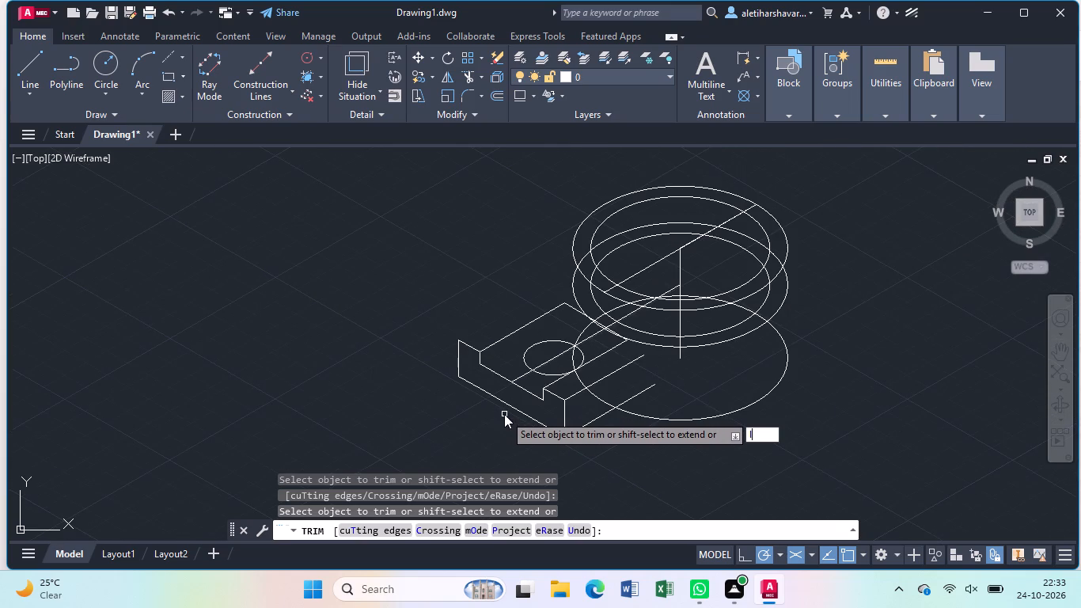
{"action": "key", "text": "Return"}
{"action": "key", "text": "Escape"}
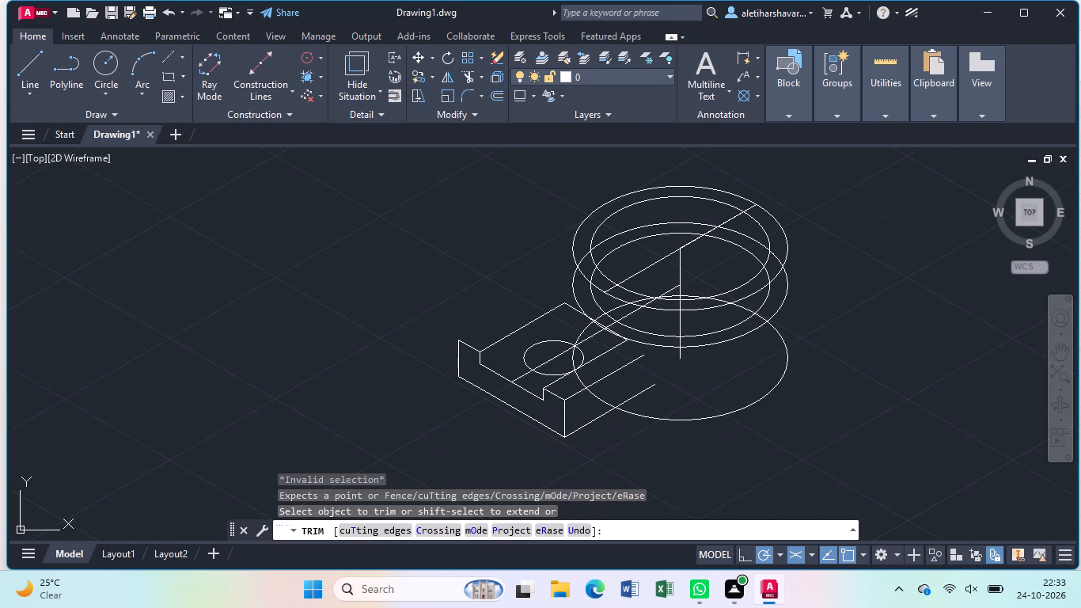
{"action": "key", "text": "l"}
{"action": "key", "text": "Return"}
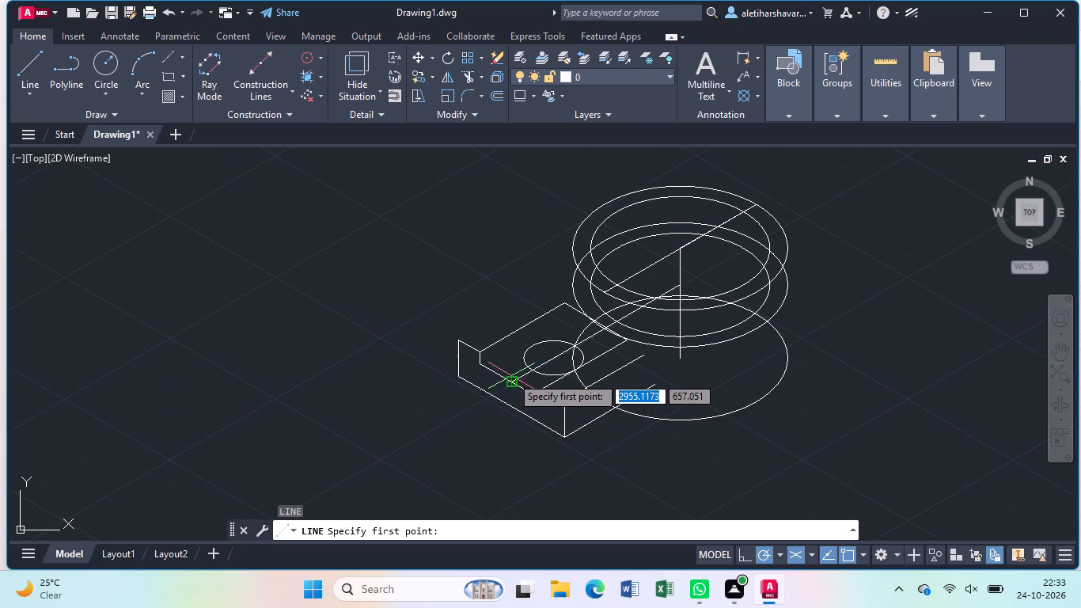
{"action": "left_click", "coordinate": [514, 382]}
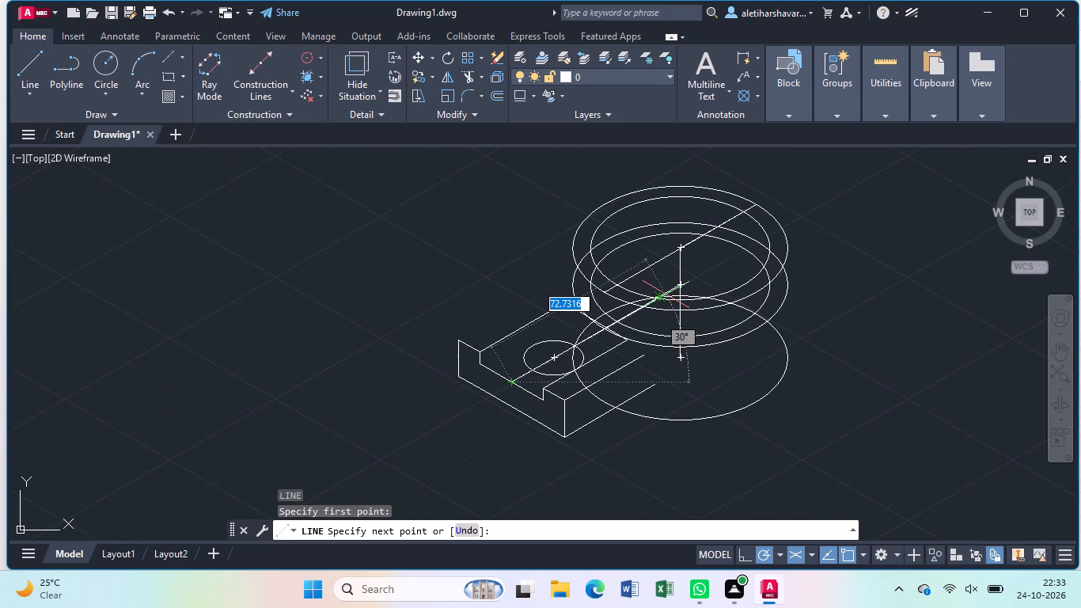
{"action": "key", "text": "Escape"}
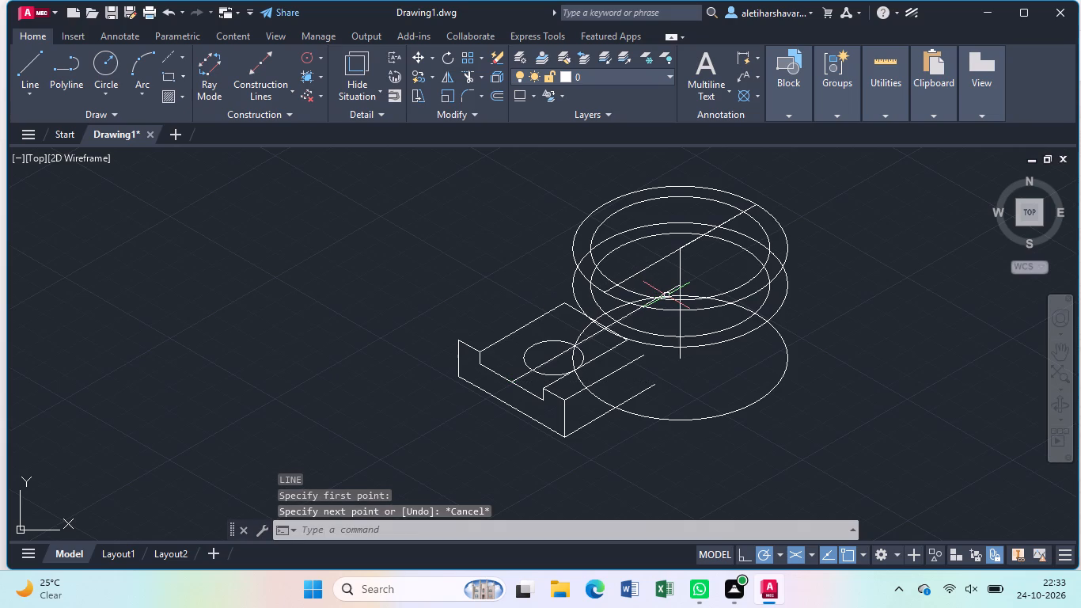
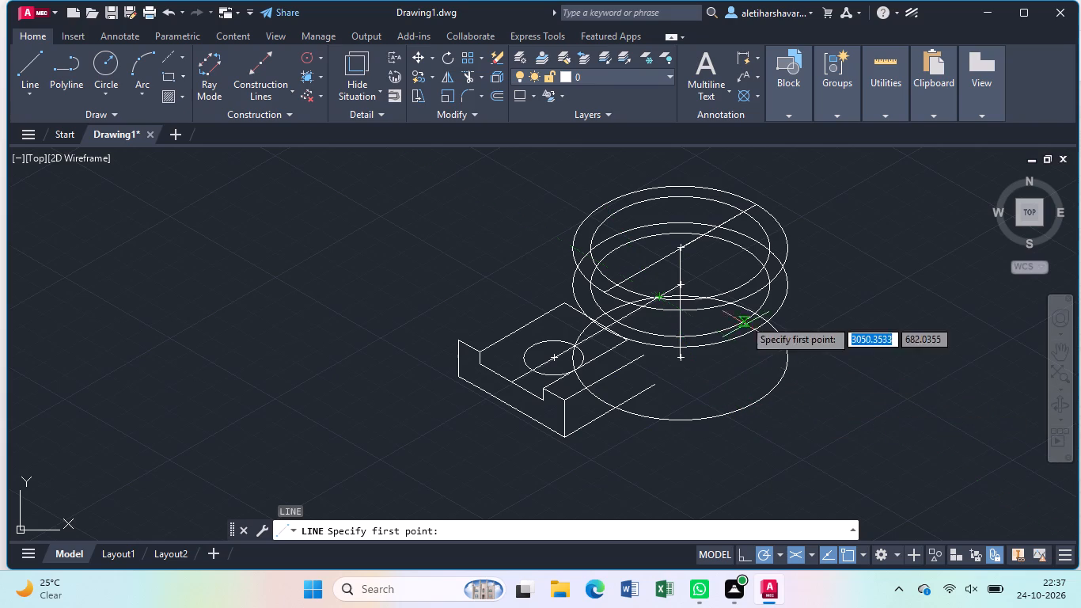
Draw connected lines from the near end of the top isocircles' 30° centre line: 12 units at 150°, 24 at 330°, about 80 at 30°.
{"action": "scroll", "coordinate": [620, 293], "scroll_direction": "up", "scroll_amount": 2}
{"action": "scroll", "coordinate": [622, 296], "scroll_direction": "down", "scroll_amount": 1}
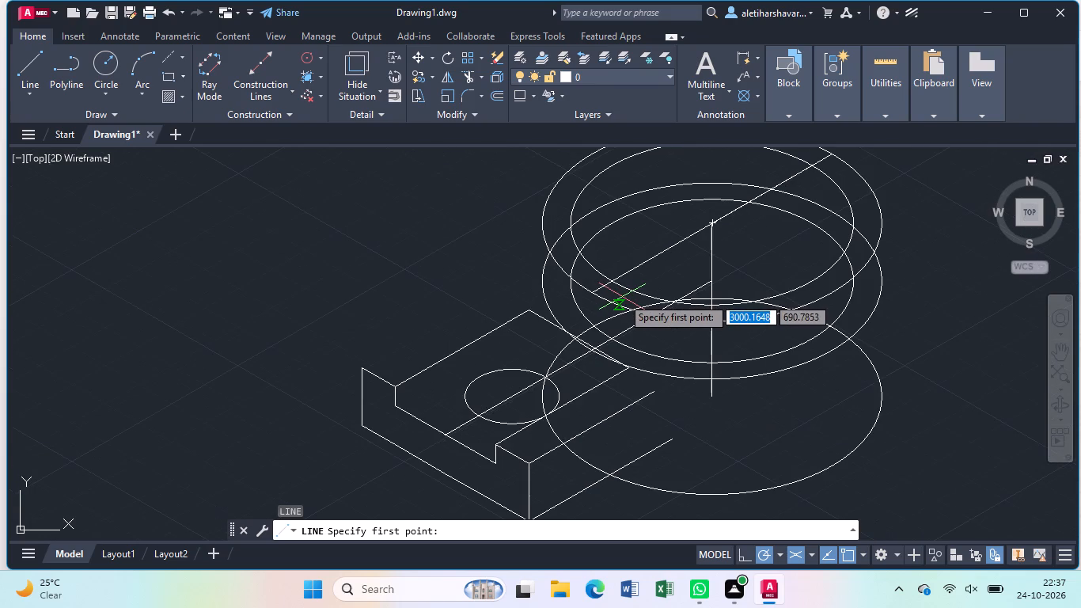
{"action": "key", "text": "l"}
{"action": "key", "text": "Return"}
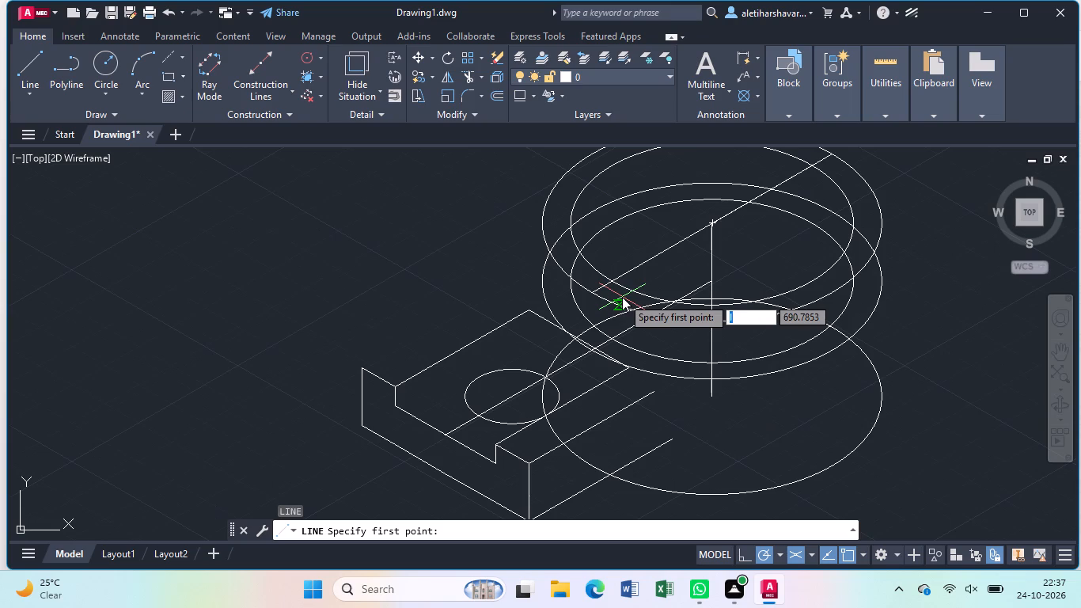
{"action": "key", "text": "Escape"}
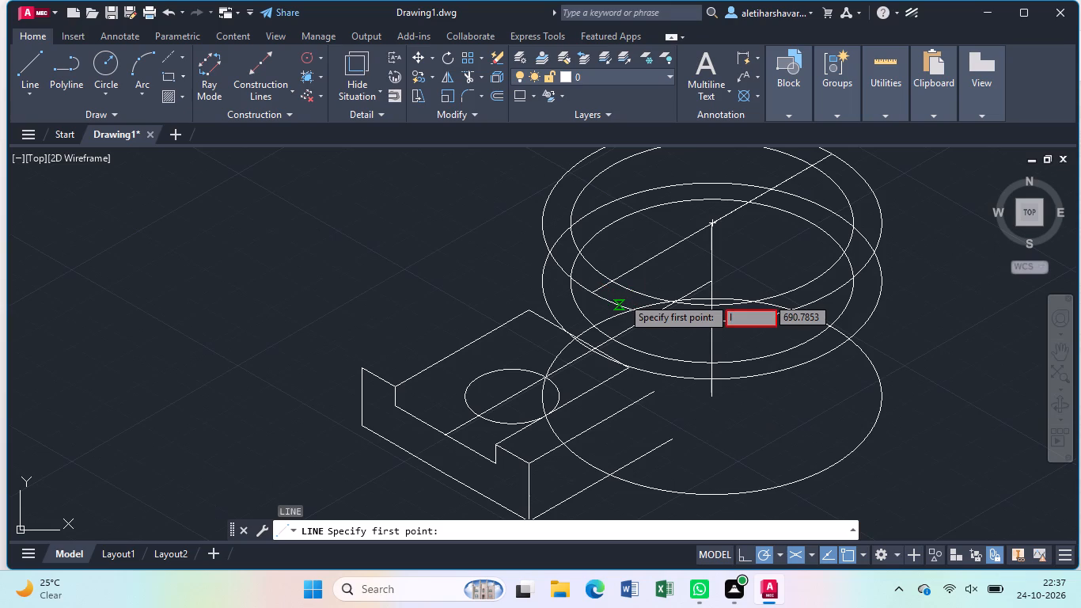
{"action": "key", "text": "l"}
{"action": "key", "text": "Return"}
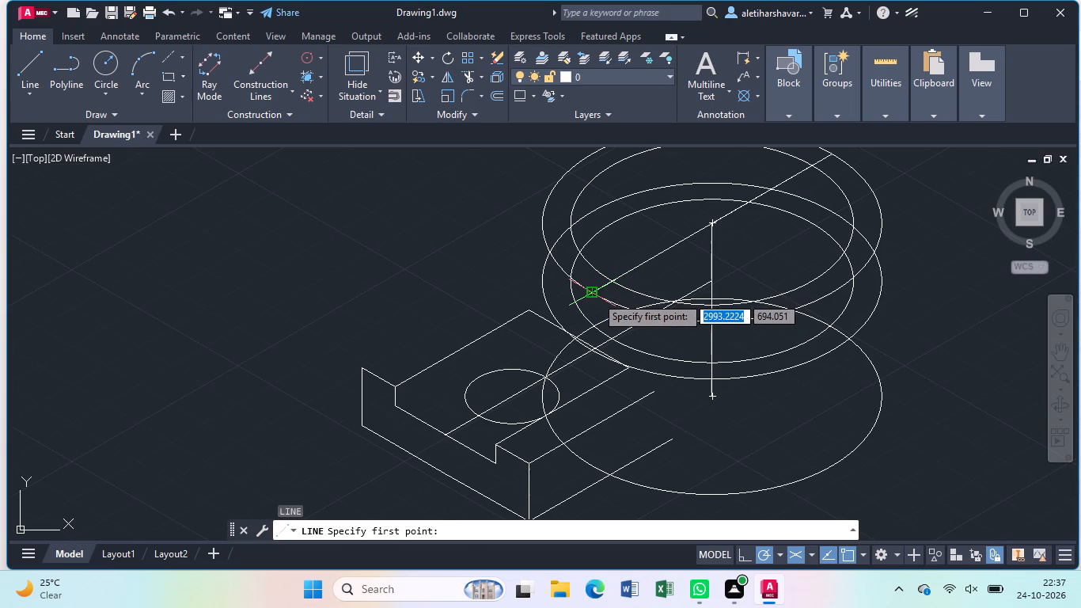
{"action": "left_click", "coordinate": [596, 296]}
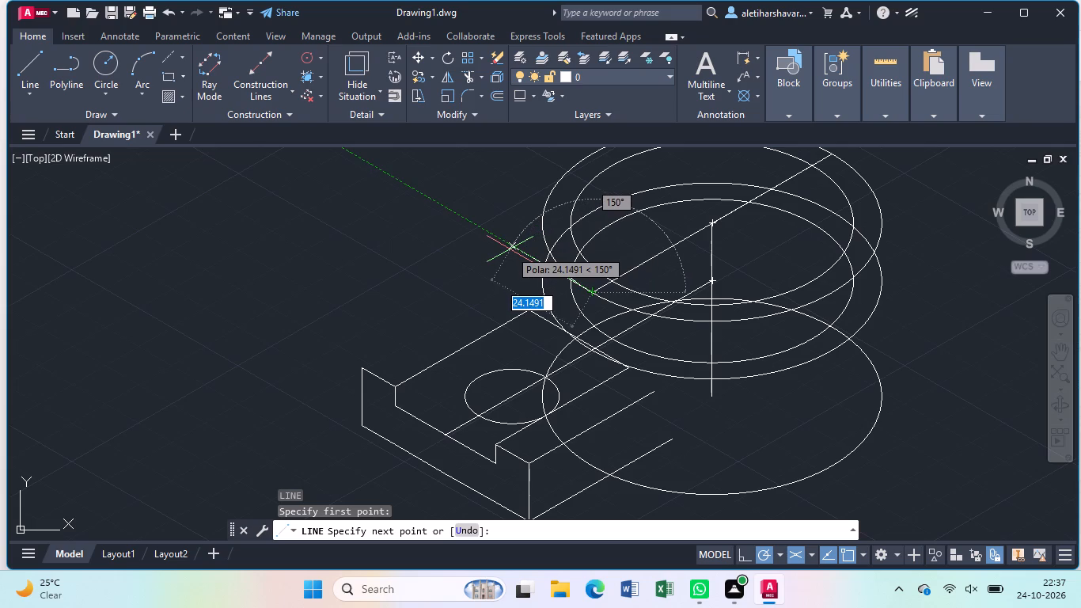
{"action": "type", "text": "12"}
{"action": "key", "text": "Return"}
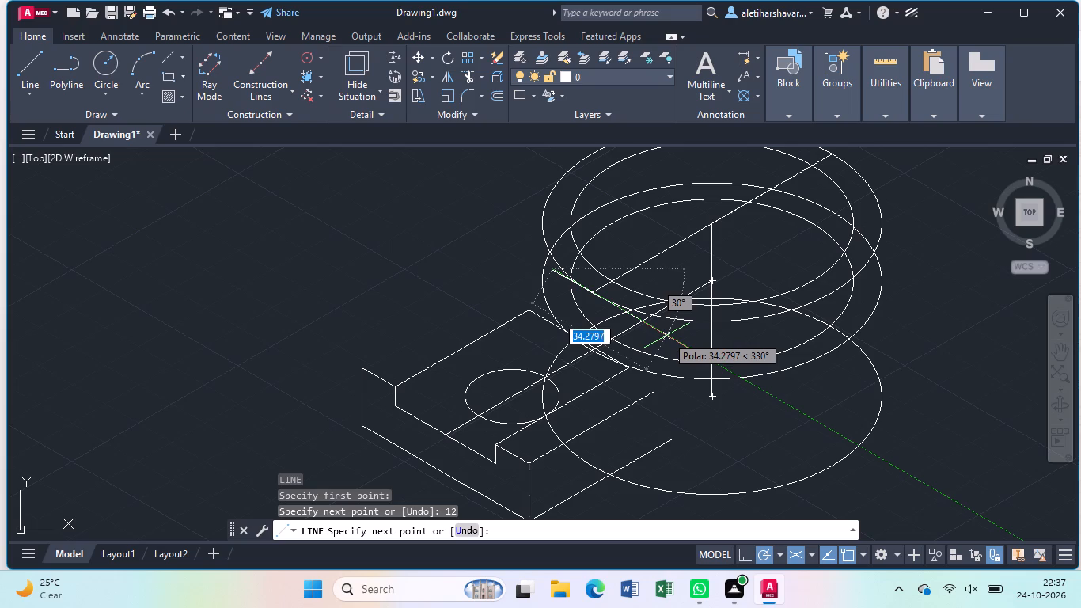
{"action": "type", "text": "24"}
{"action": "key", "text": "Return"}
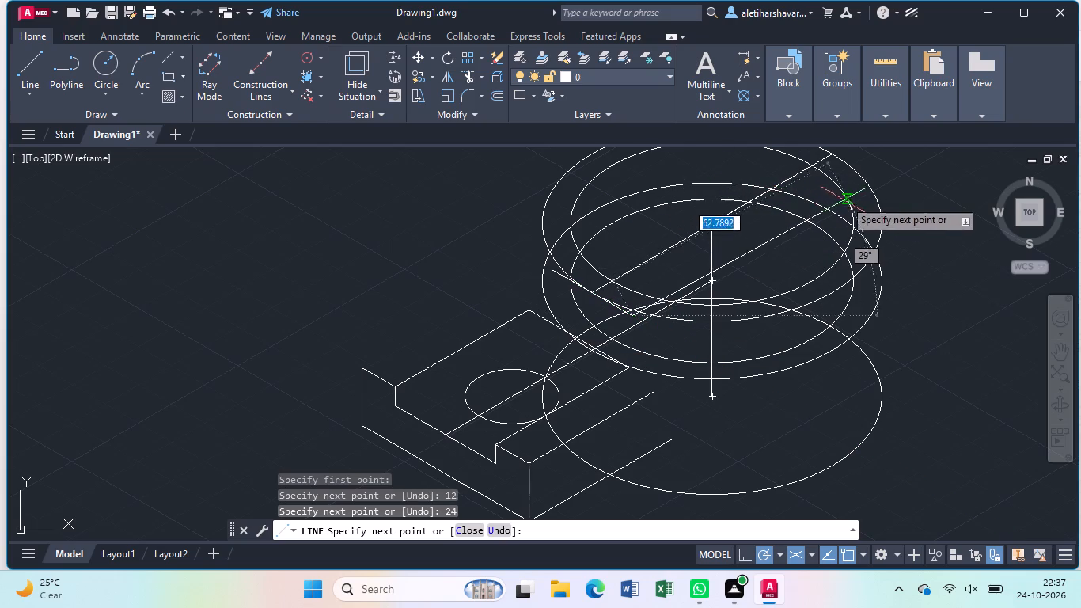
{"action": "left_click", "coordinate": [902, 166]}
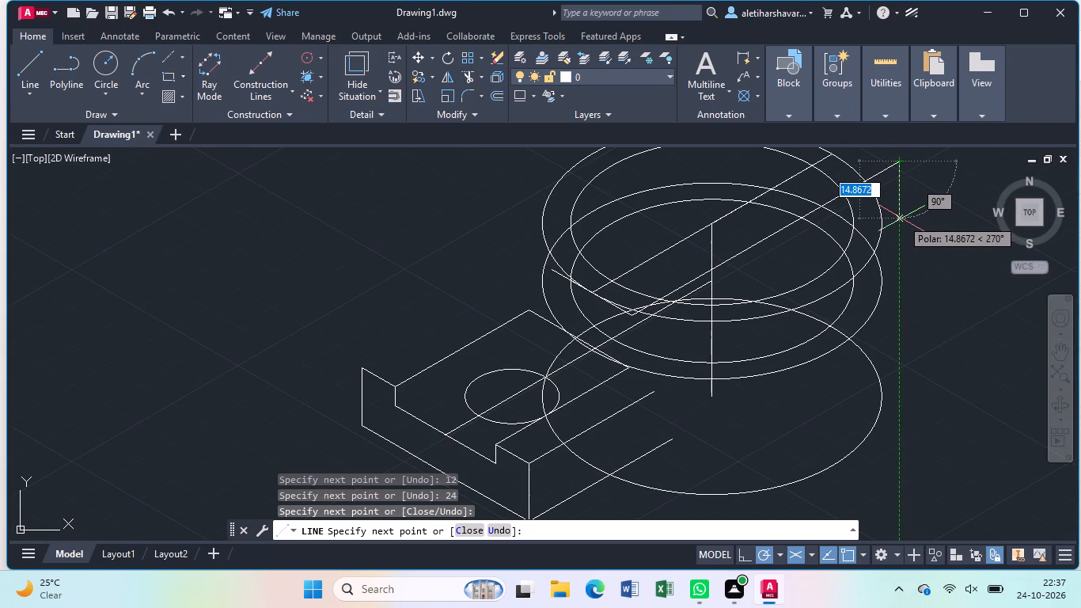
{"action": "key", "text": "Escape"}
Draw a parallel line at 30° from the far end of the 24-unit line, extending past the top outer isocircle.
{"action": "key", "text": "l"}
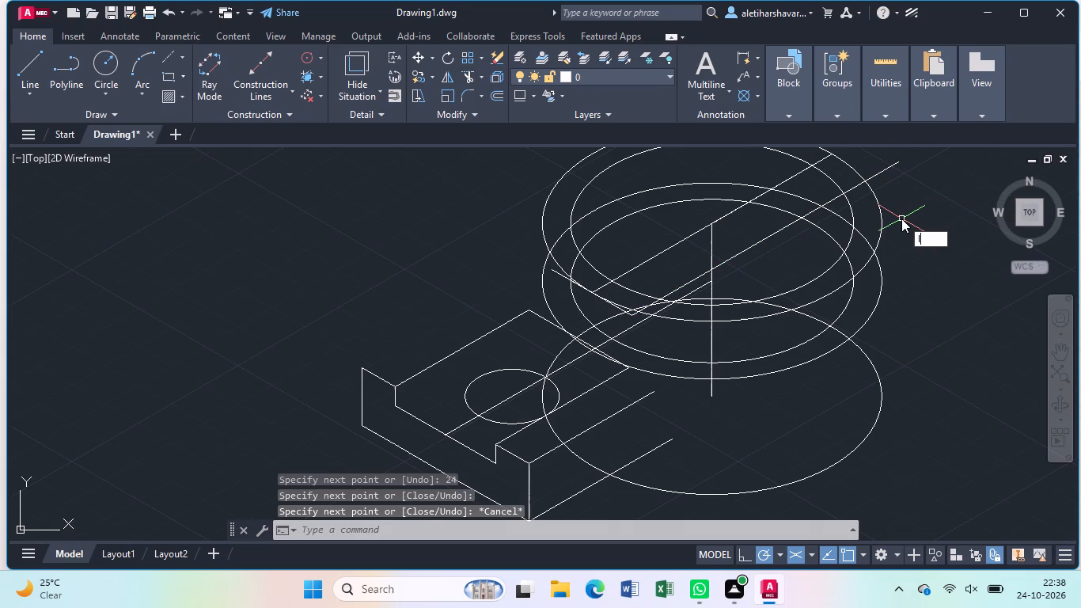
{"action": "key", "text": "Return"}
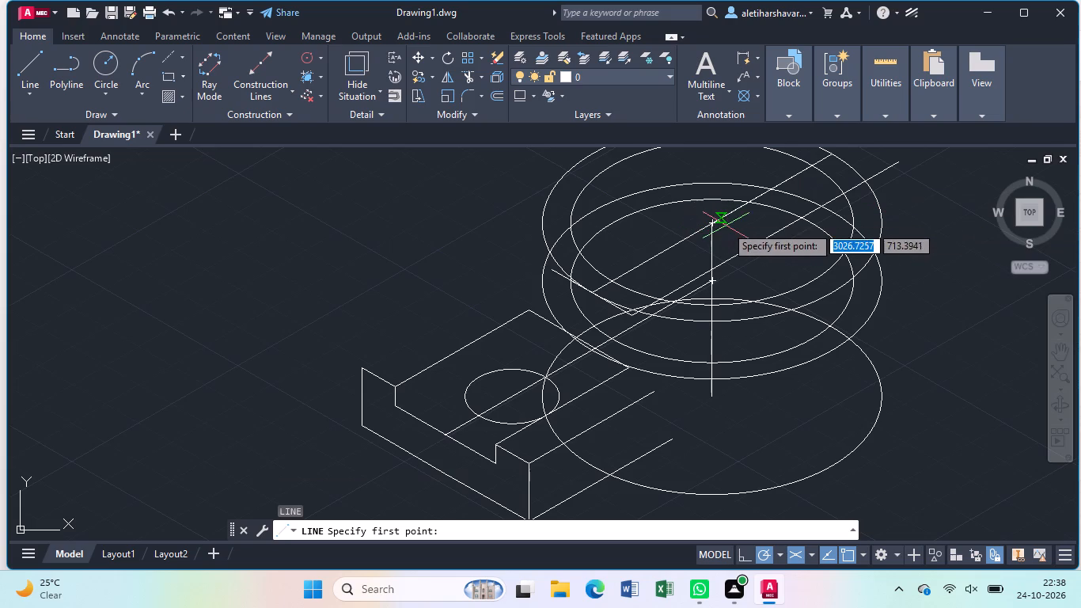
{"action": "middle_click_drag", "start_coordinate": [729, 226], "coordinate": [697, 421]}
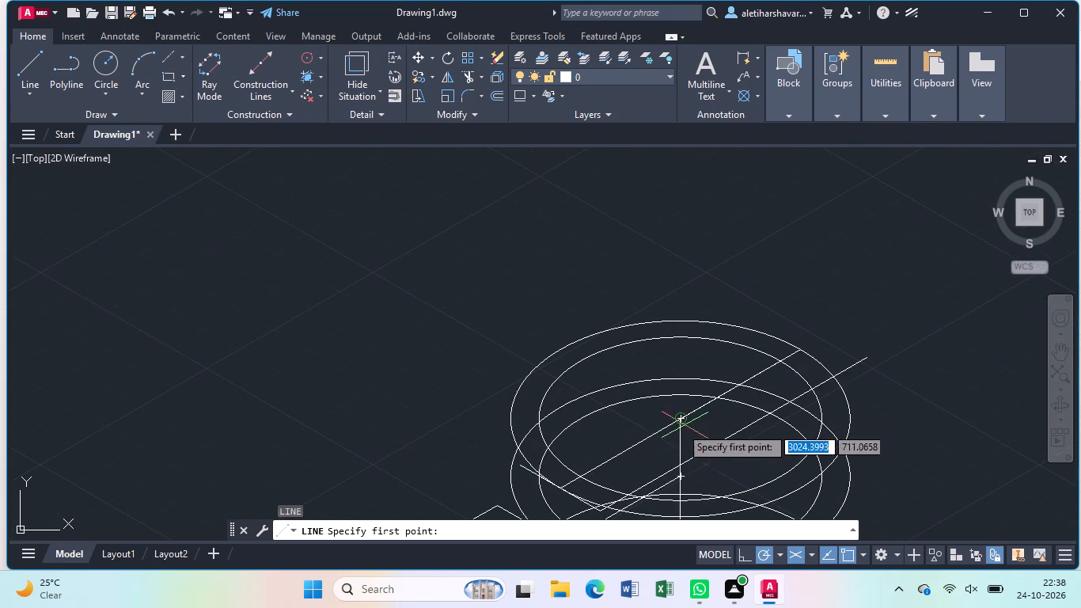
{"action": "left_click", "coordinate": [522, 467]}
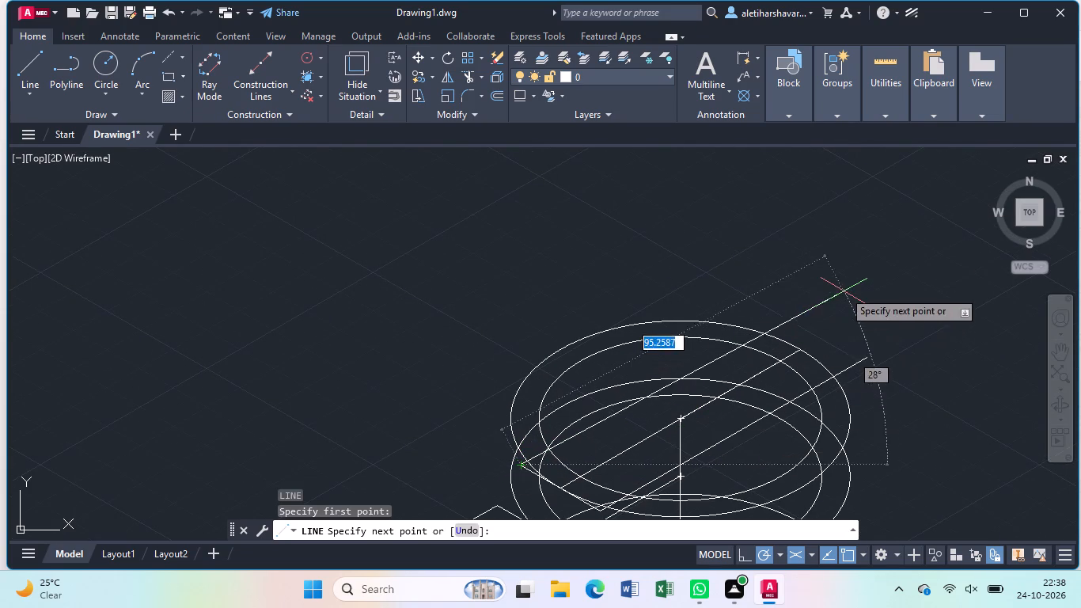
{"action": "left_click", "coordinate": [827, 286]}
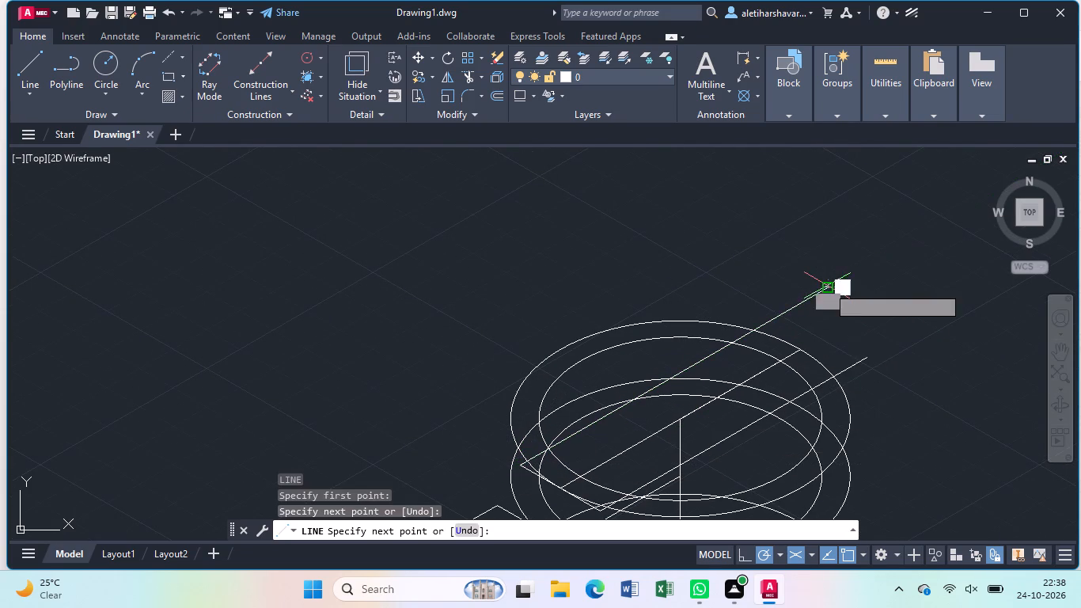
{"action": "key", "text": "Escape"}
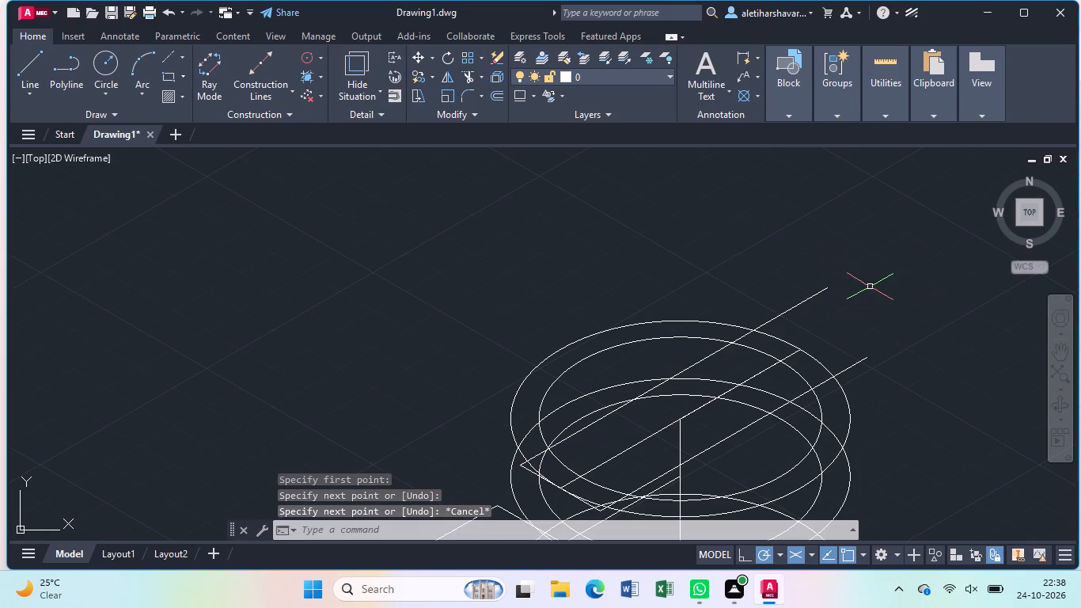
Trim the top inner and outer isocircles outside the two parallel 30° lines, along their far-left arcs and right-hand sides.
{"action": "type", "text": "tr"}
{"action": "key", "text": "Return"}
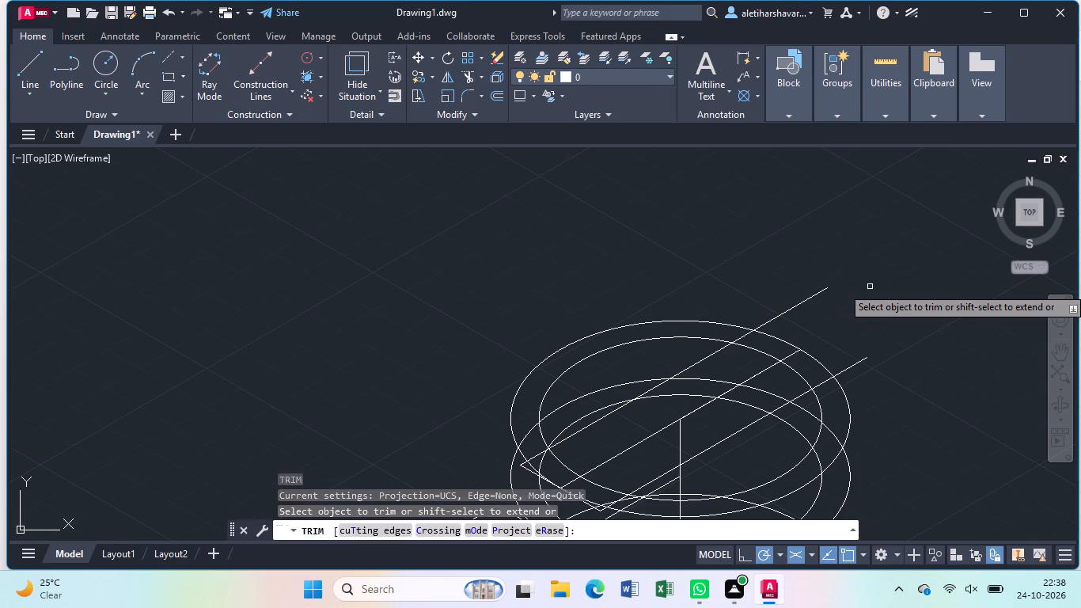
{"action": "left_click", "coordinate": [724, 325]}
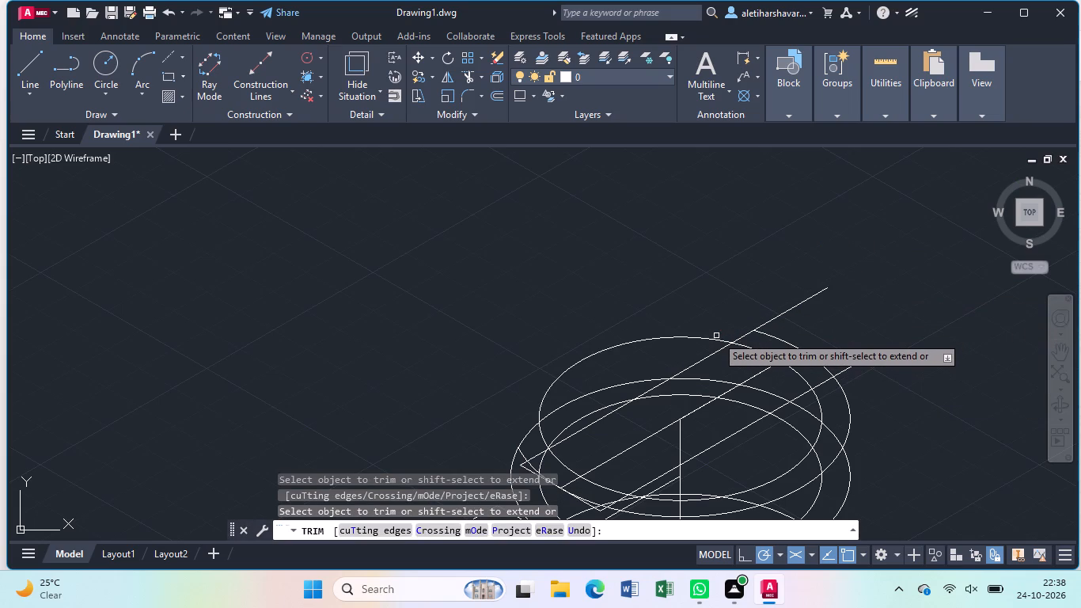
{"action": "left_click", "coordinate": [713, 337]}
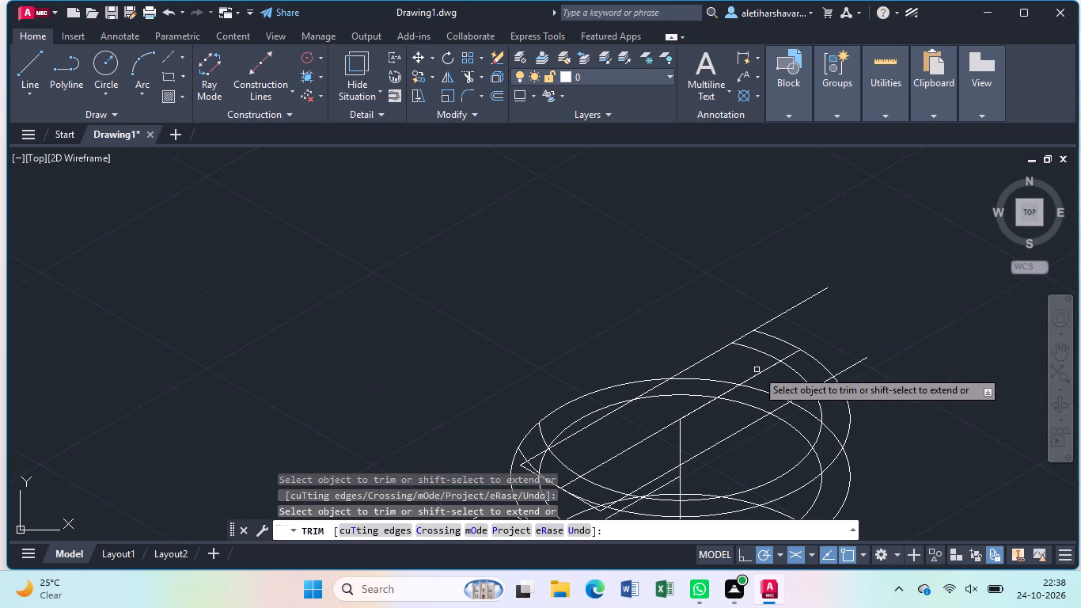
{"action": "left_click", "coordinate": [819, 402]}
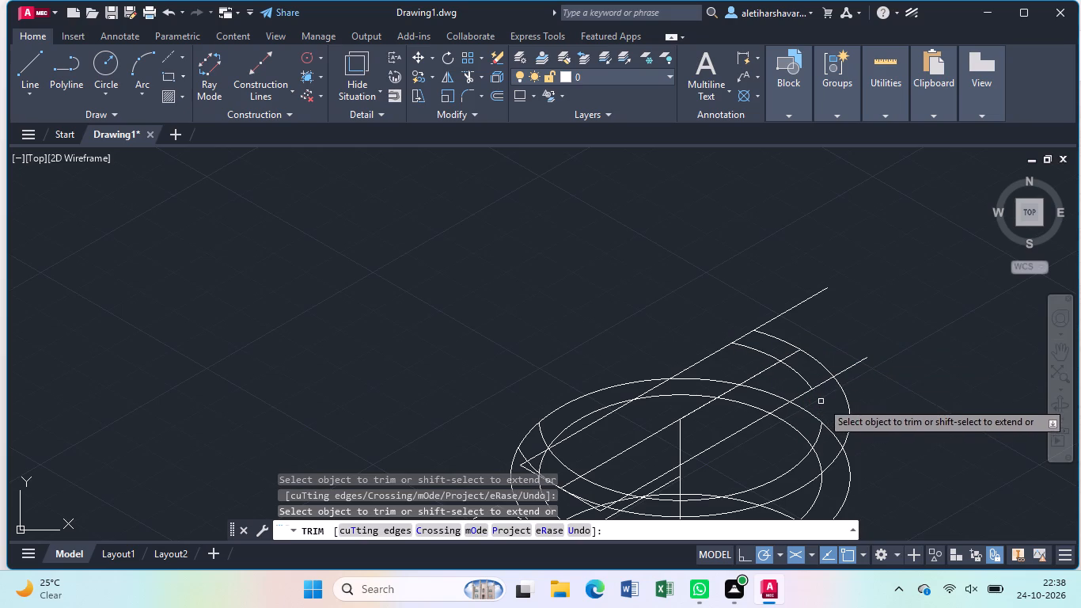
{"action": "left_click", "coordinate": [847, 393]}
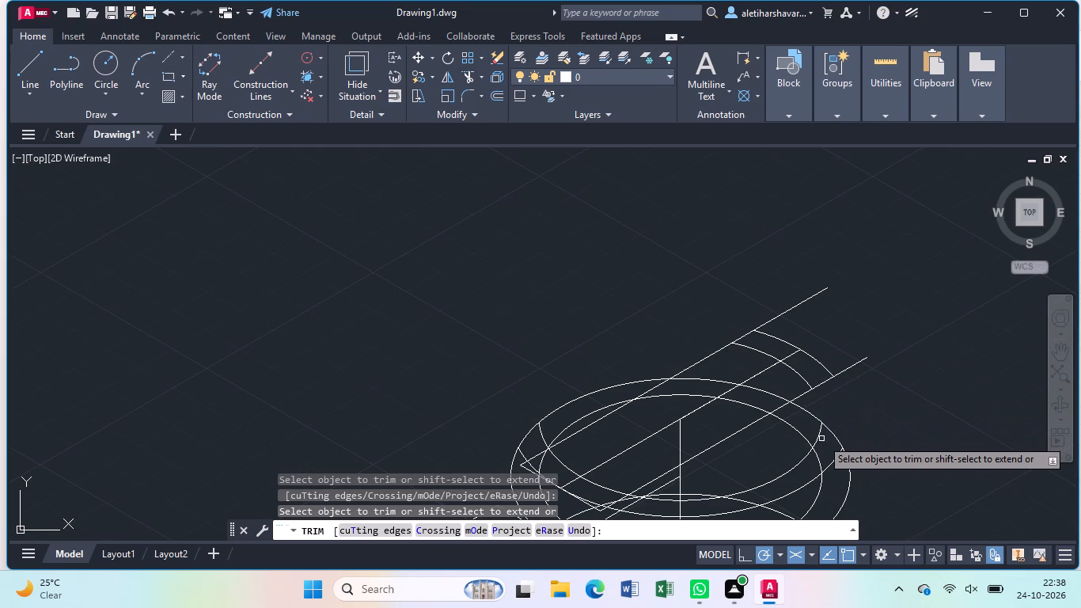
{"action": "left_click", "coordinate": [819, 439]}
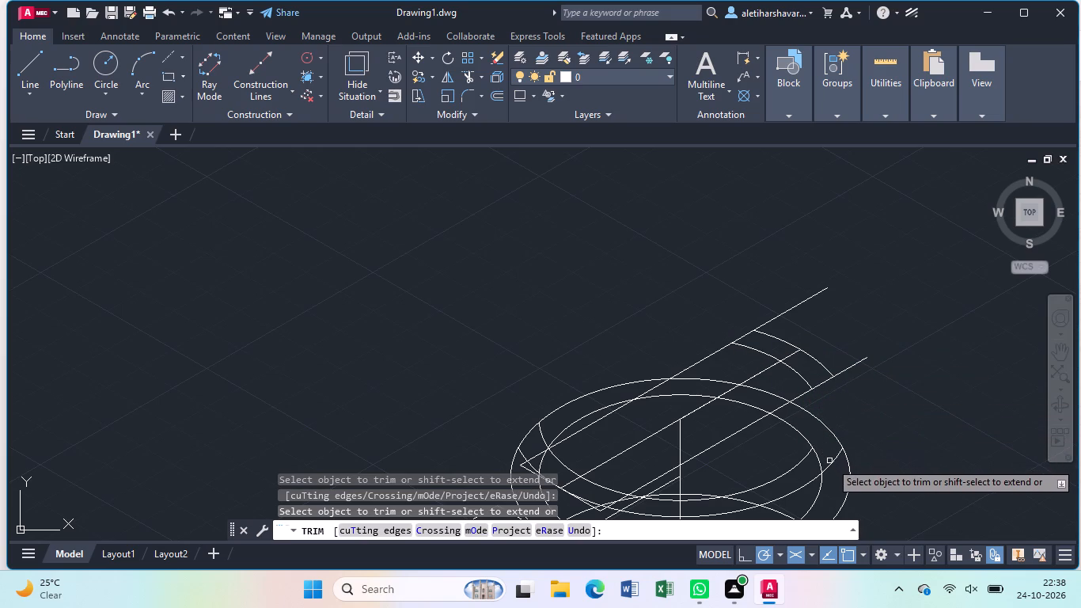
{"action": "left_click", "coordinate": [833, 462]}
{"action": "middle_click_drag", "start_coordinate": [776, 489], "coordinate": [789, 434]}
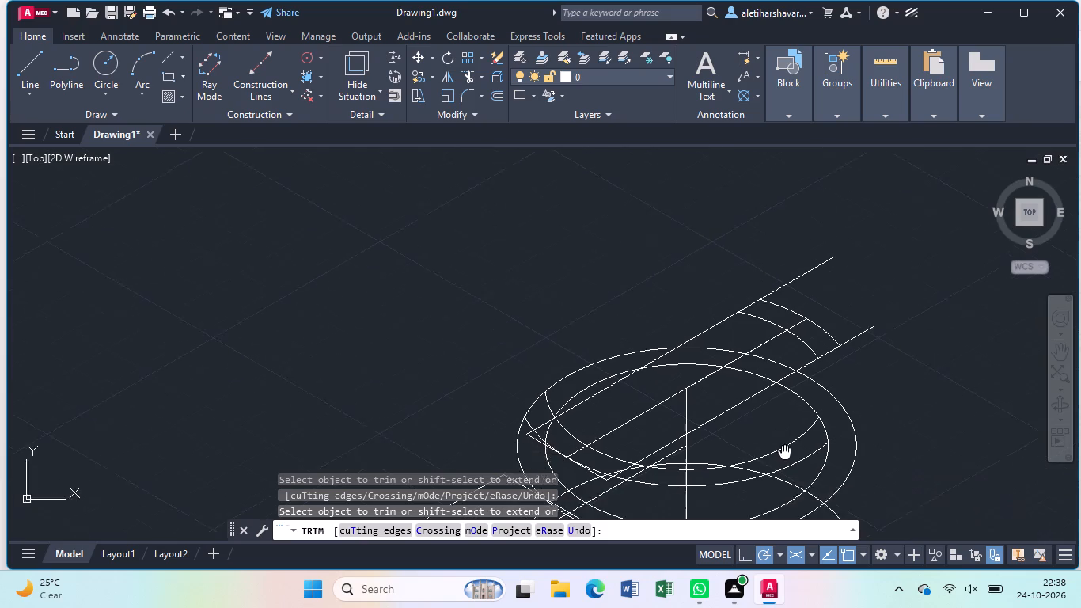
{"action": "middle_click_drag", "start_coordinate": [789, 434], "coordinate": [809, 212]}
{"action": "middle_click_drag", "start_coordinate": [808, 217], "coordinate": [791, 294]}
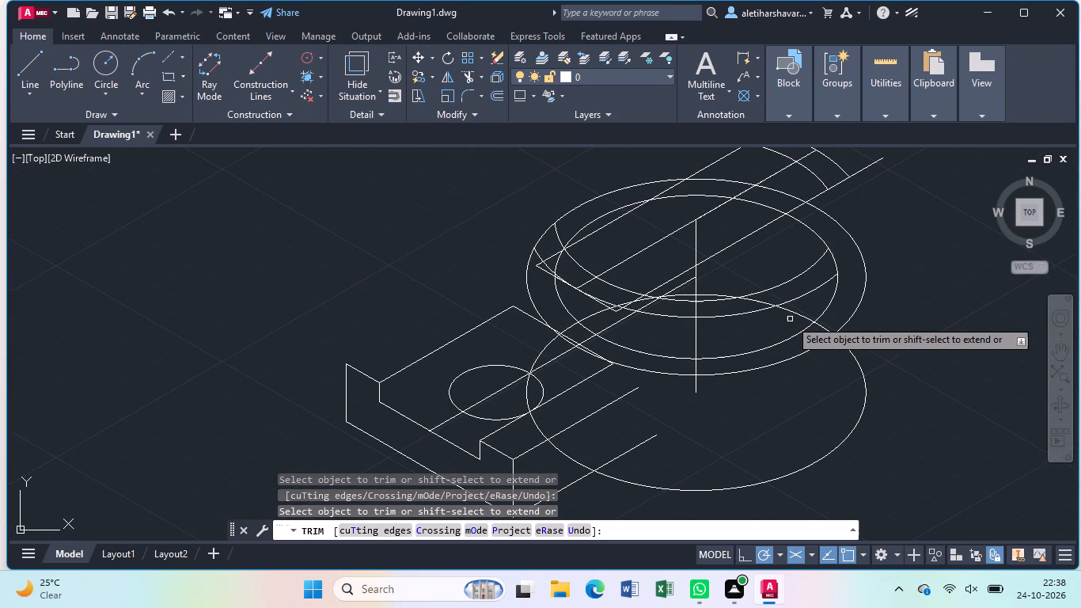
{"action": "key", "text": "Escape"}
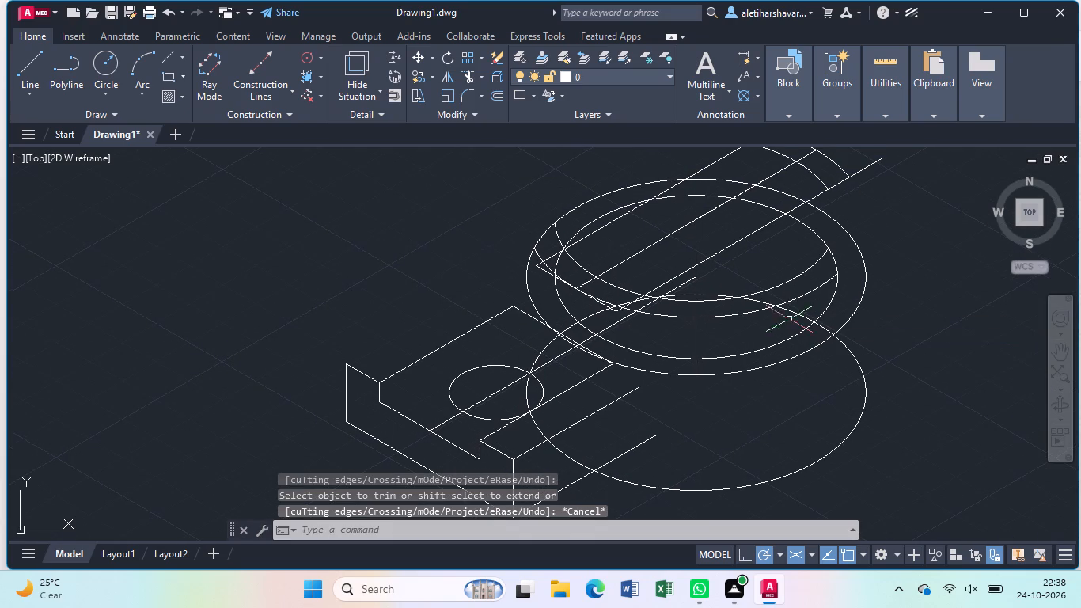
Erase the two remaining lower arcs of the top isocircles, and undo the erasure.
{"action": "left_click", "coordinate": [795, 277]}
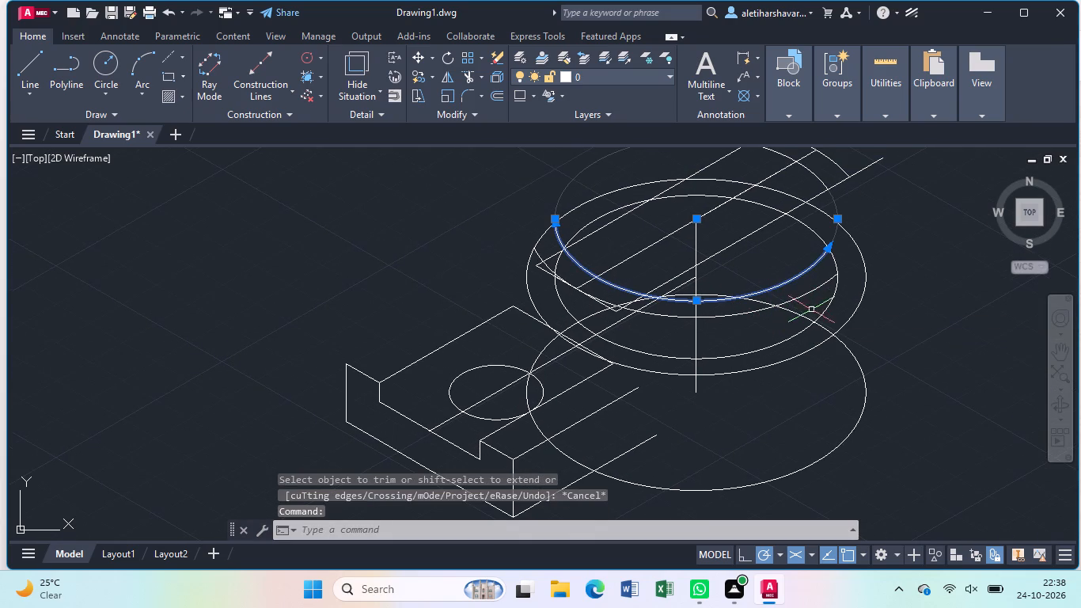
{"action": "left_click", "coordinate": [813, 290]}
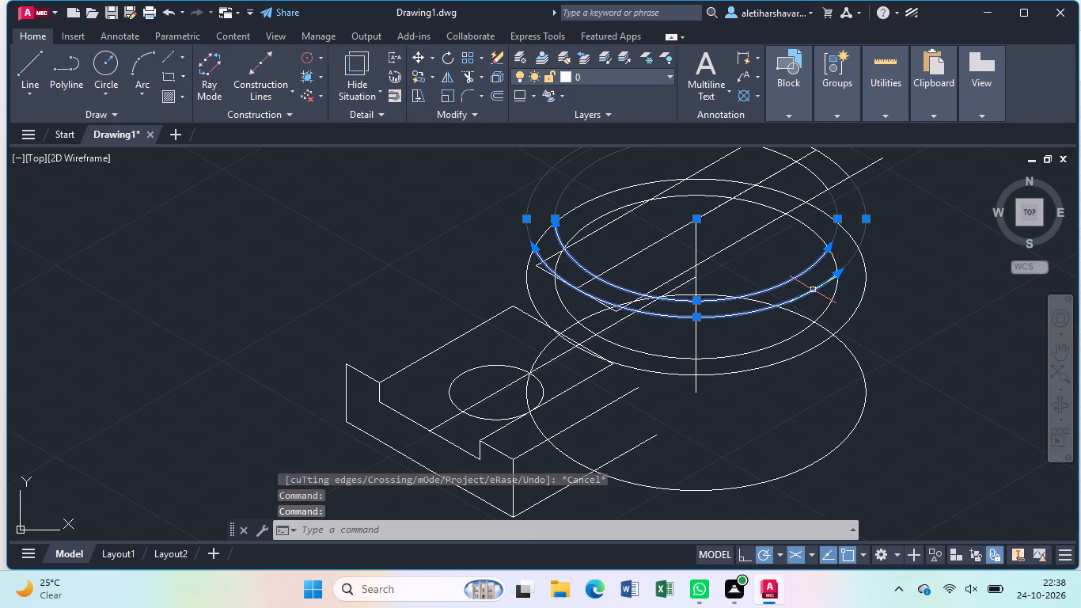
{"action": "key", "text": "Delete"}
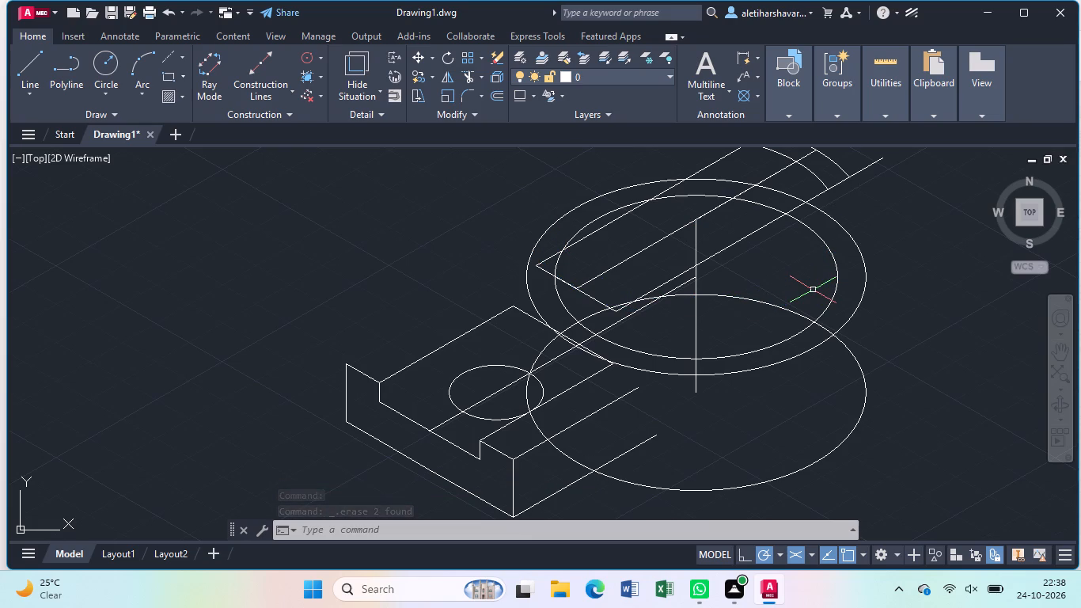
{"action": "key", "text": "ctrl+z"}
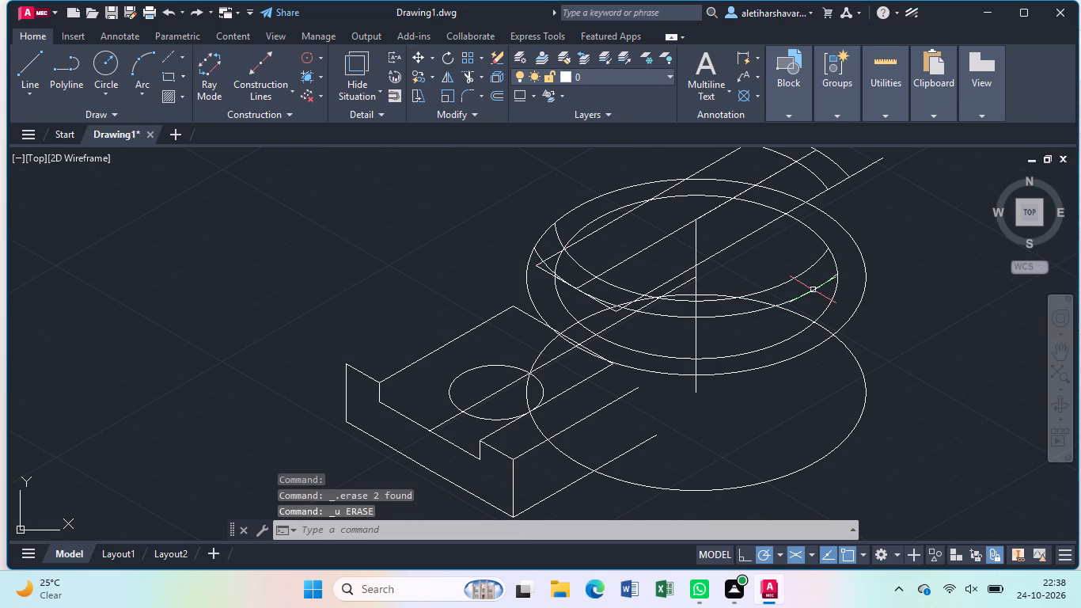
Trim the near inner and outer ring arcs where they extend above the strip's upper 30° line.
{"action": "type", "text": "tr"}
{"action": "key", "text": "Return"}
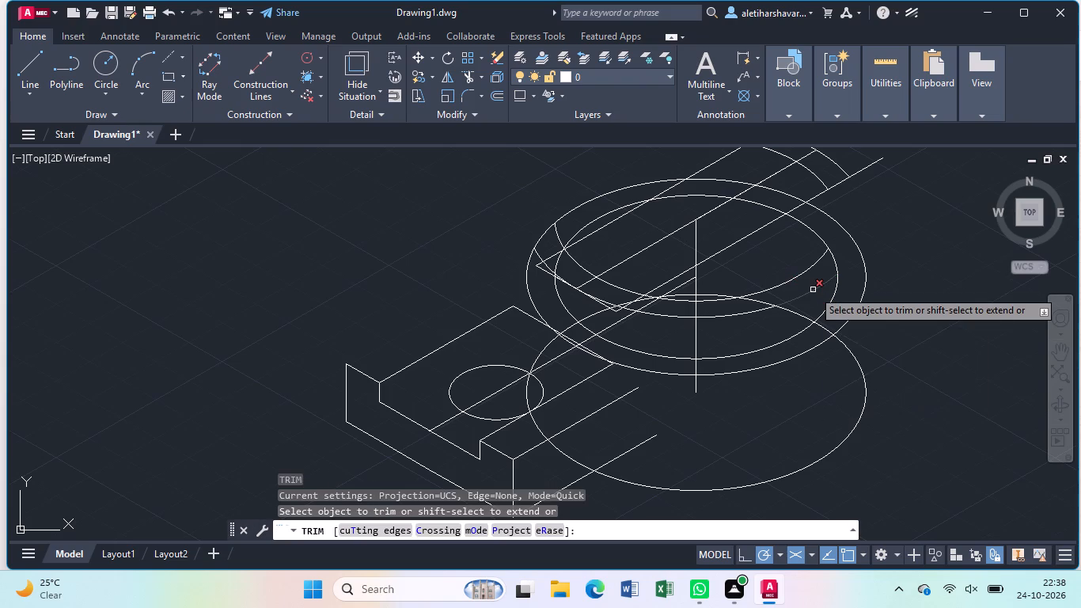
{"action": "left_click", "coordinate": [556, 239]}
{"action": "left_click", "coordinate": [561, 228]}
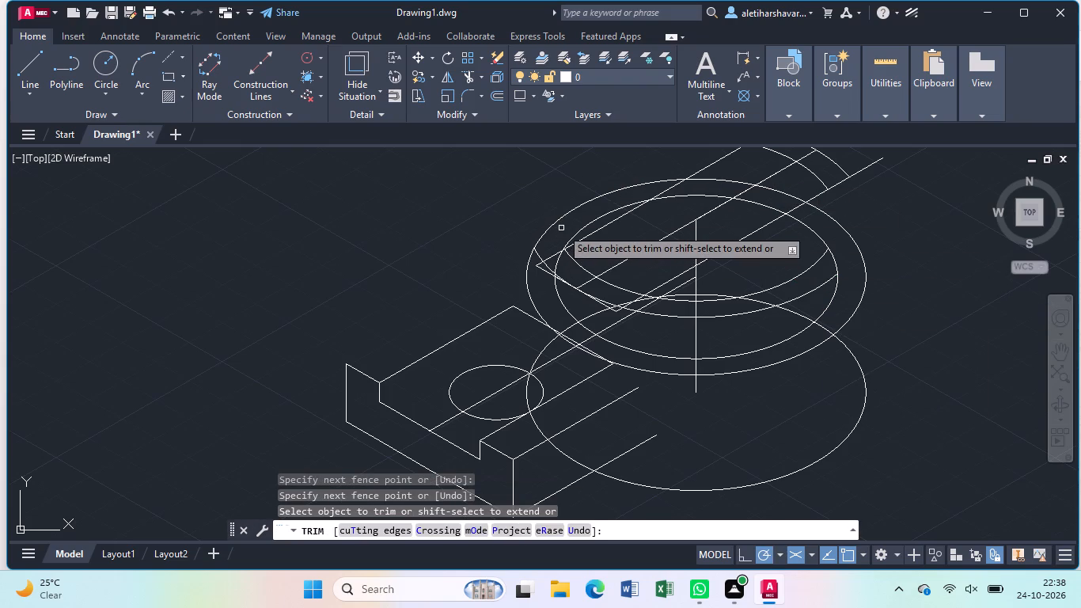
{"action": "left_click", "coordinate": [539, 254]}
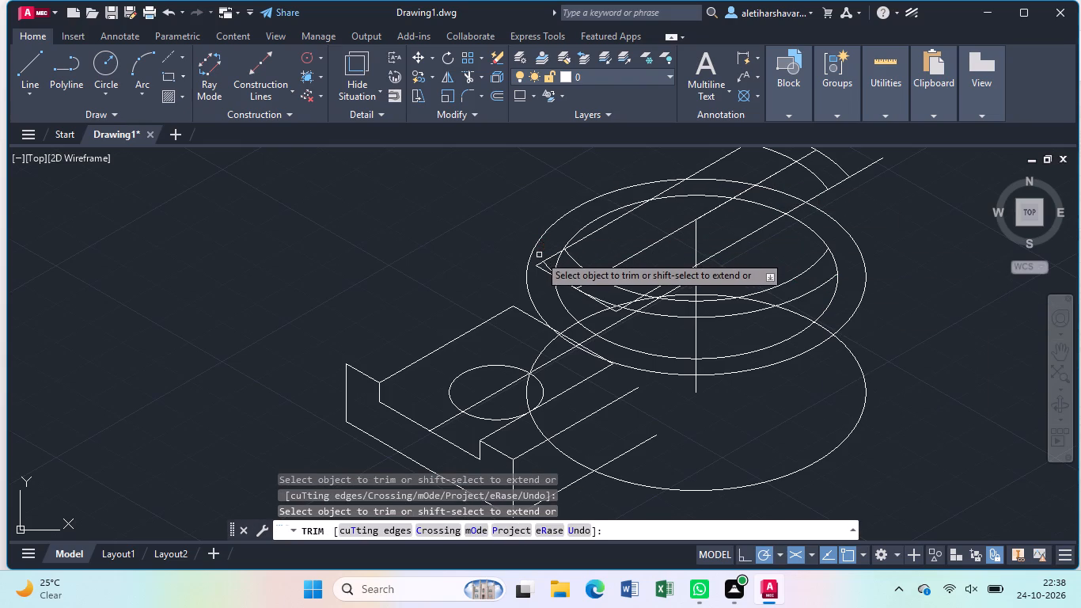
Trim the near inner and outer ring arcs below the strip's lower 30° line, removing every remaining piece out to their right-hand ends.
{"action": "left_click", "coordinate": [633, 310]}
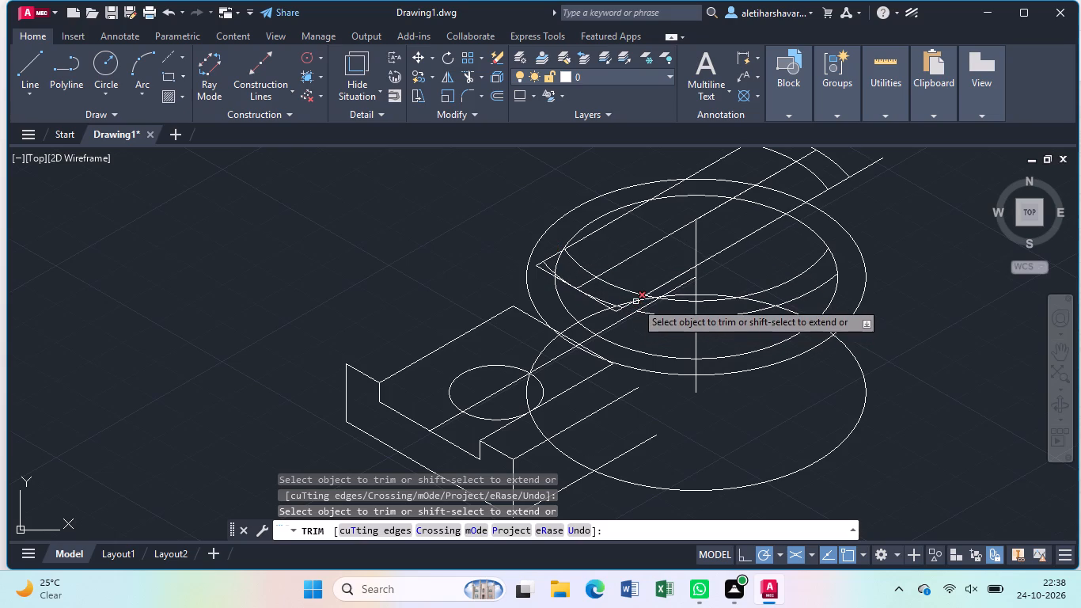
{"action": "scroll", "coordinate": [635, 302], "scroll_direction": "up", "scroll_amount": 2}
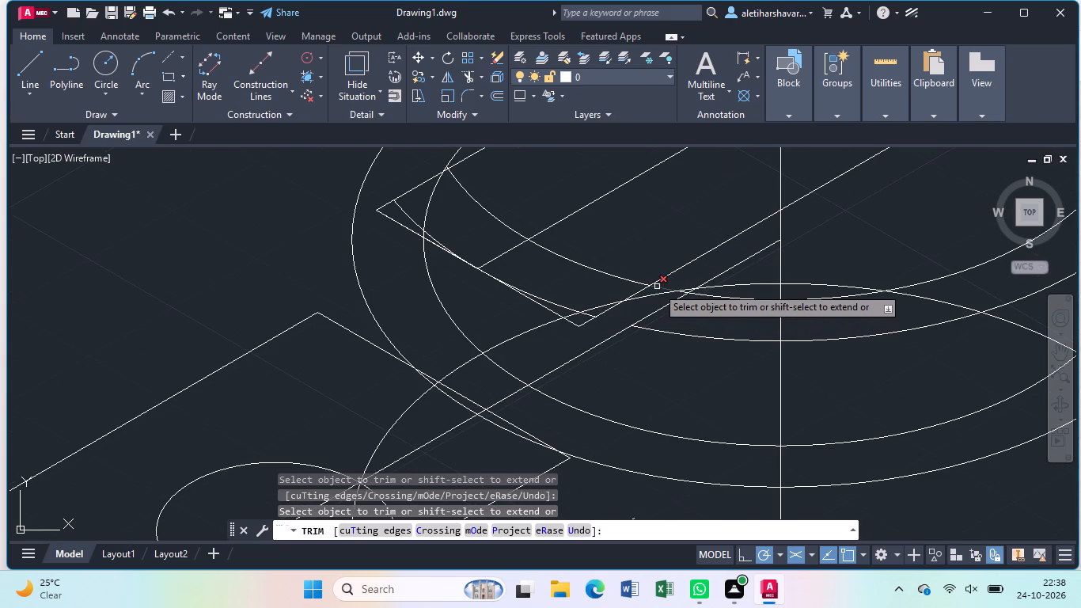
{"action": "left_click", "coordinate": [657, 287]}
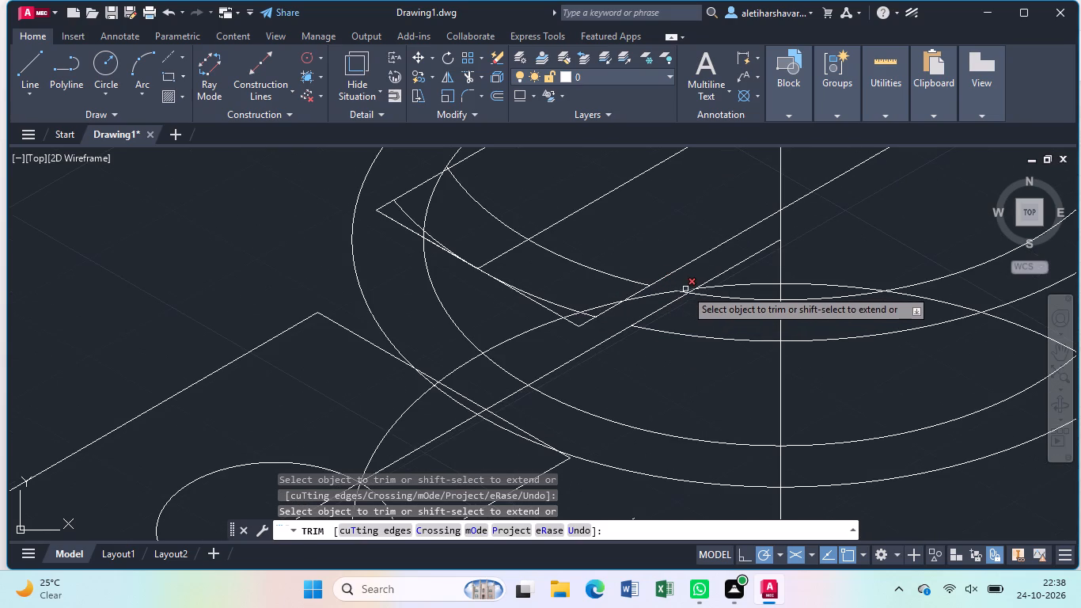
{"action": "scroll", "coordinate": [681, 292], "scroll_direction": "up", "scroll_amount": 3}
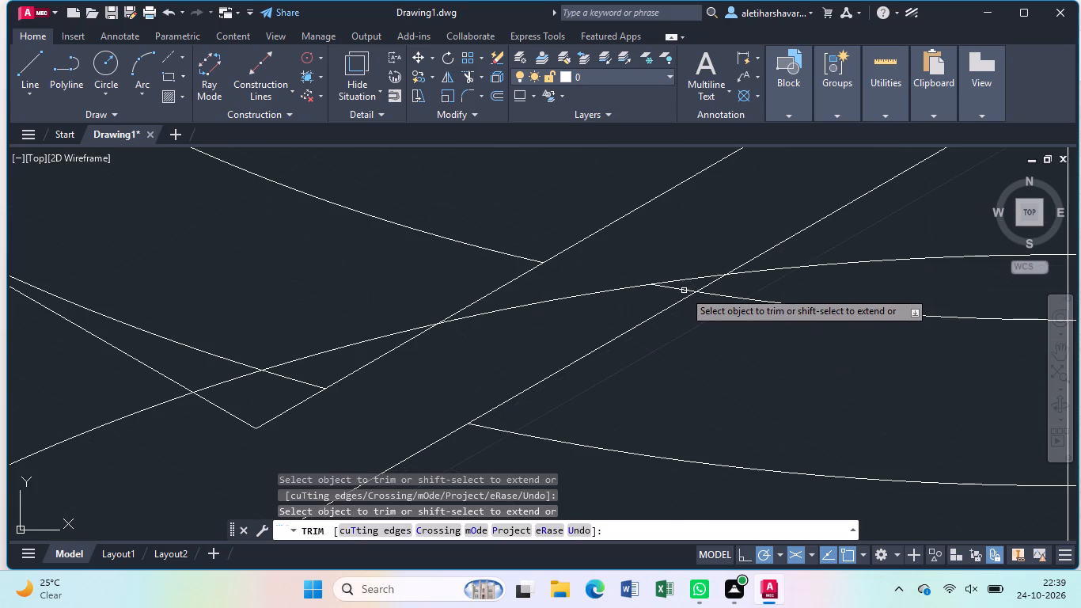
{"action": "left_click", "coordinate": [684, 291]}
{"action": "scroll", "coordinate": [684, 290], "scroll_direction": "down", "scroll_amount": 2}
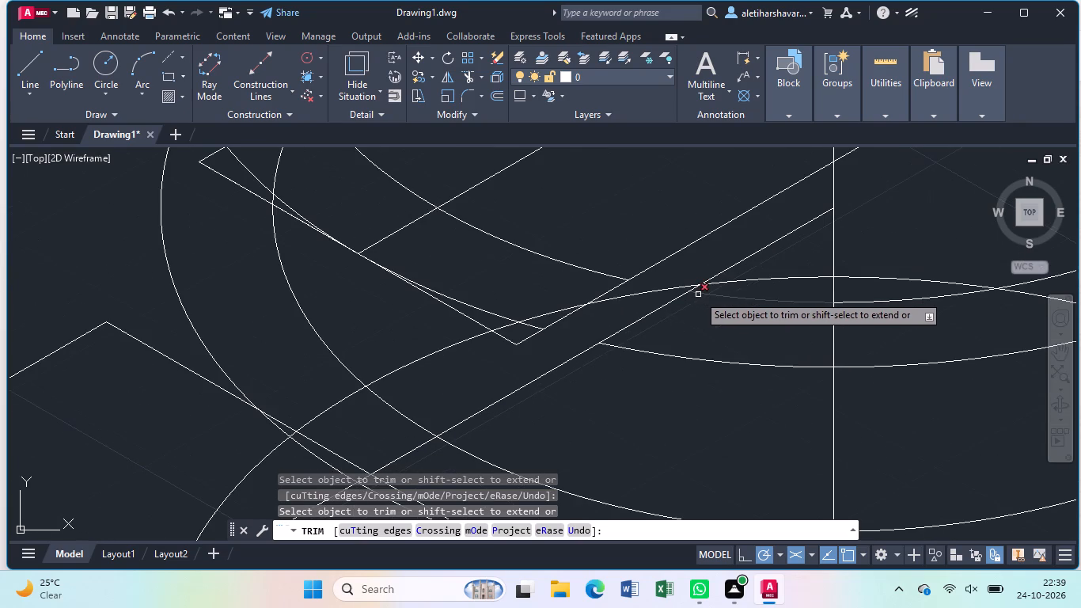
{"action": "left_click", "coordinate": [700, 294]}
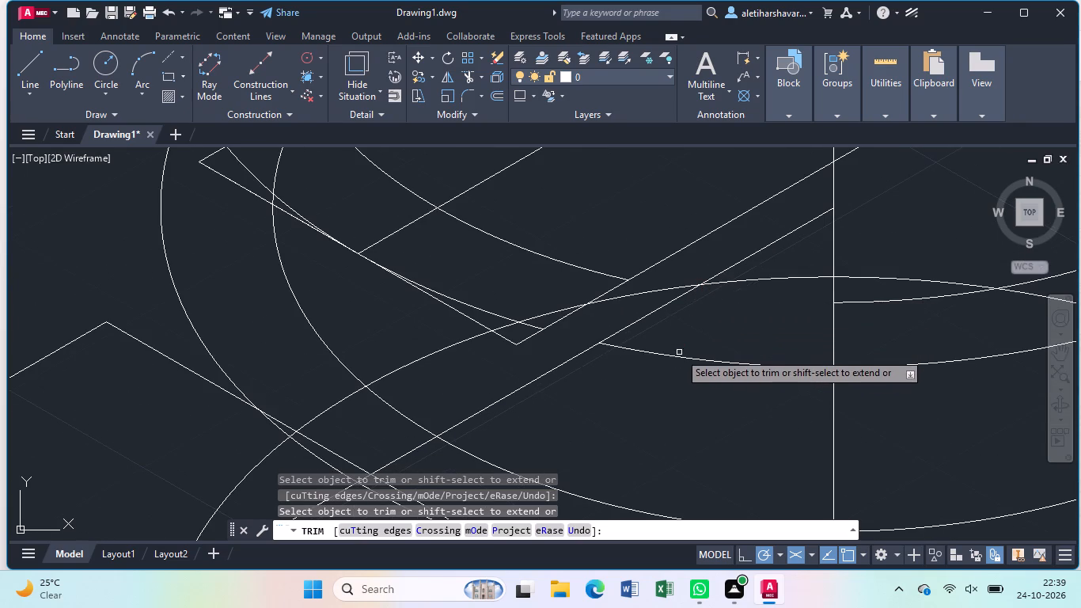
{"action": "left_click", "coordinate": [679, 357]}
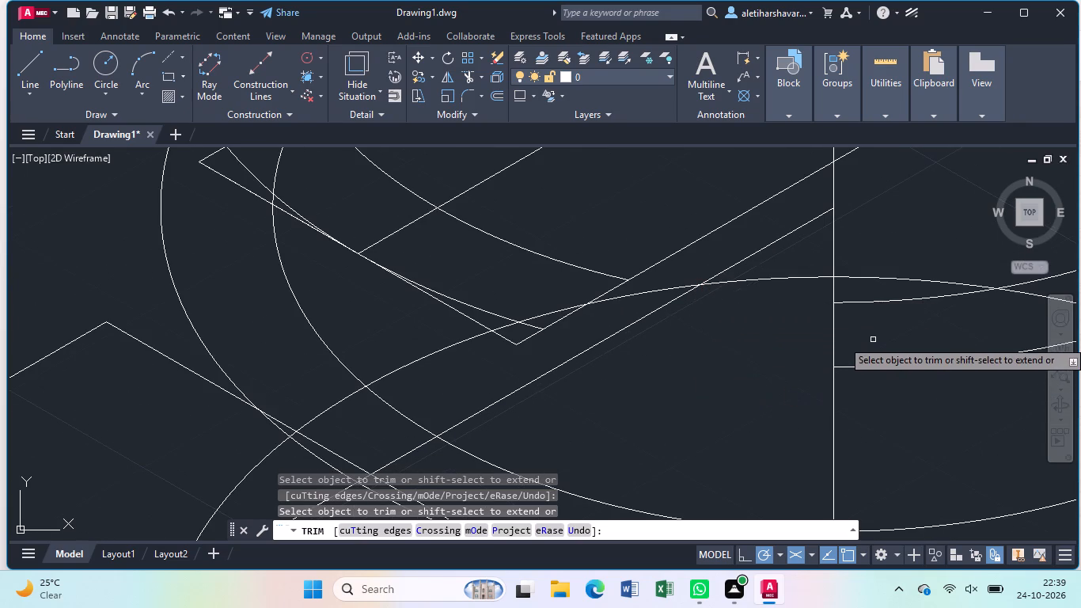
{"action": "left_click", "coordinate": [874, 303]}
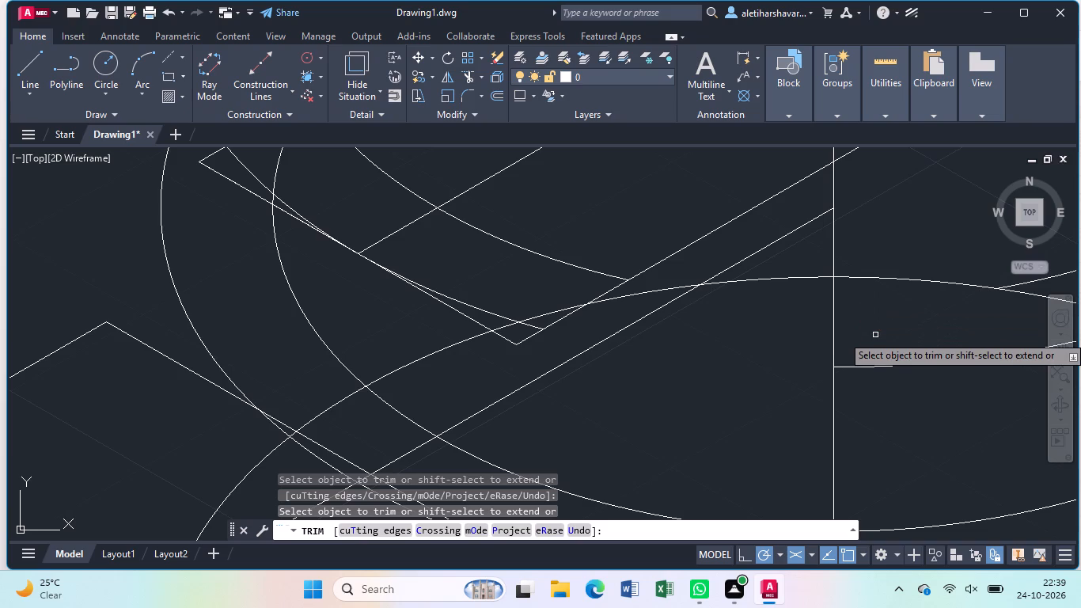
{"action": "left_click", "coordinate": [878, 364]}
{"action": "scroll", "coordinate": [878, 363], "scroll_direction": "down", "scroll_amount": 2}
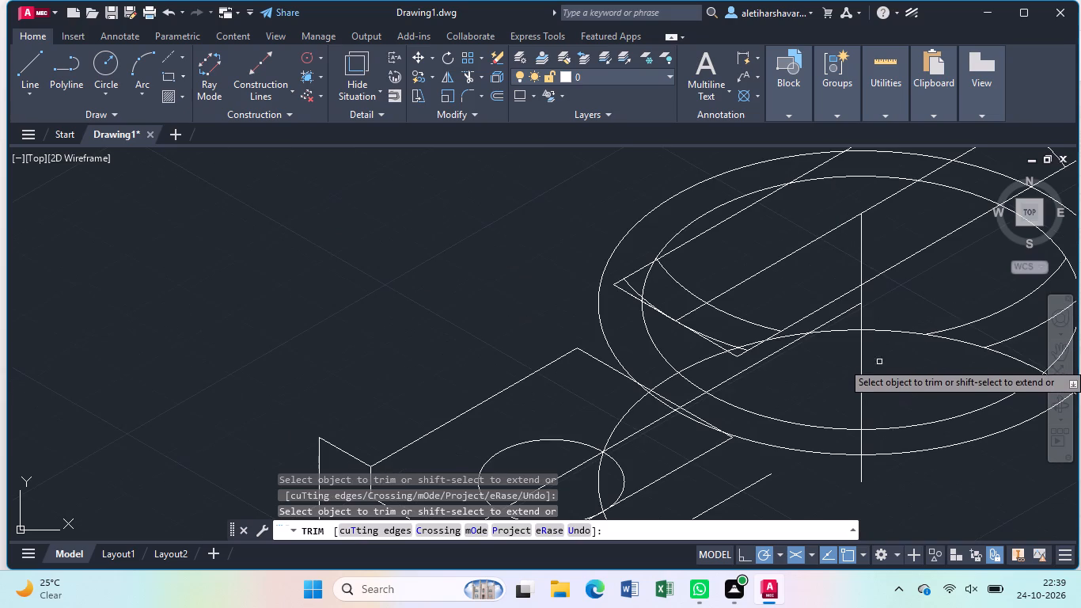
{"action": "left_click", "coordinate": [945, 331]}
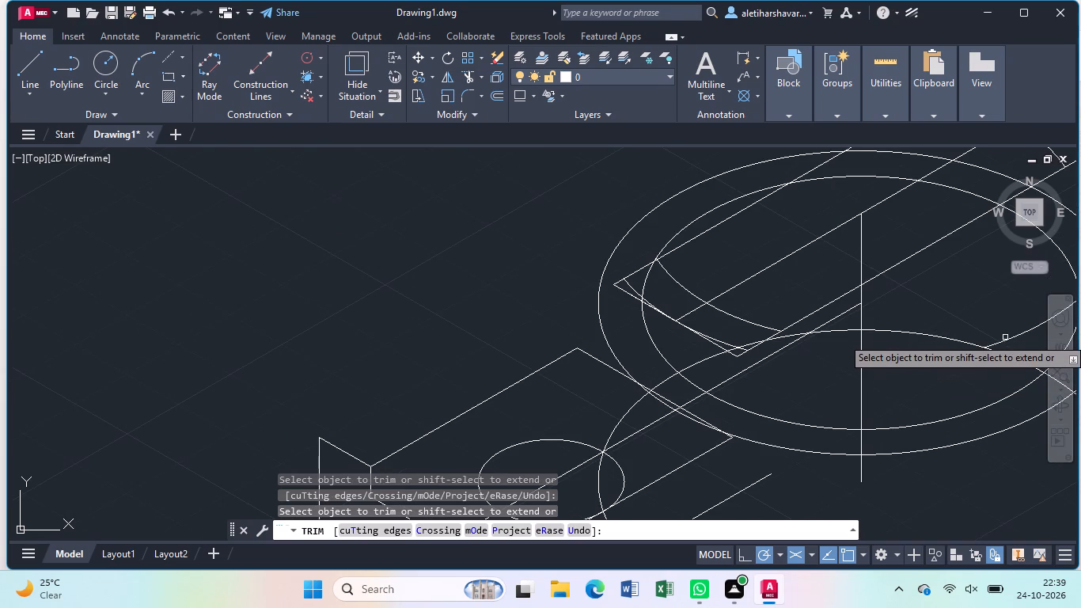
{"action": "left_click", "coordinate": [1013, 339]}
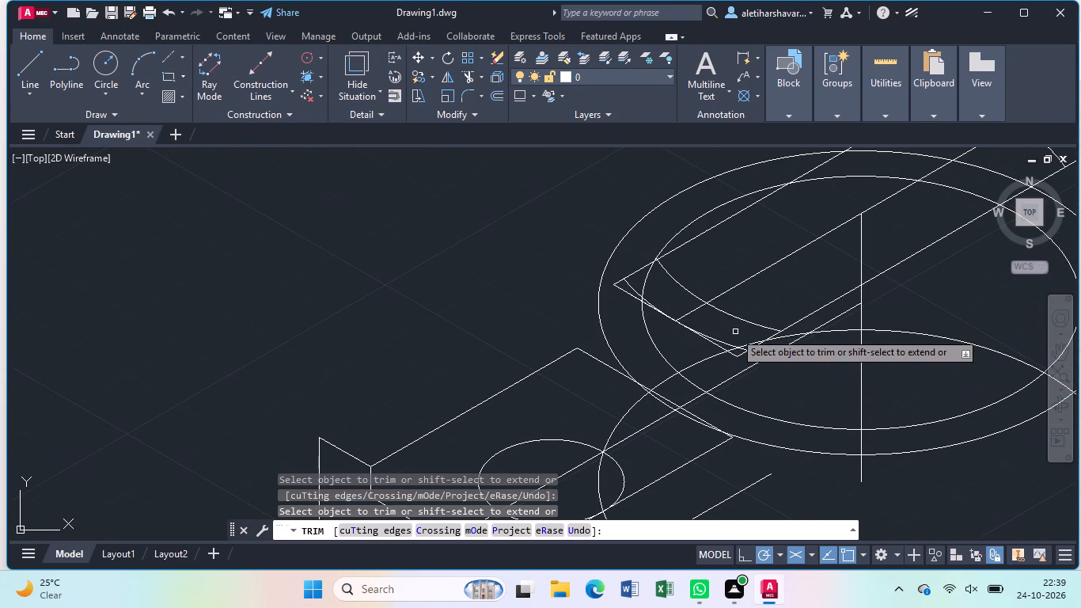
Trim away the strip's 330° cross line and the 30° line stubs beyond the near outer arc.
{"action": "left_click", "coordinate": [620, 283]}
{"action": "left_click", "coordinate": [619, 289]}
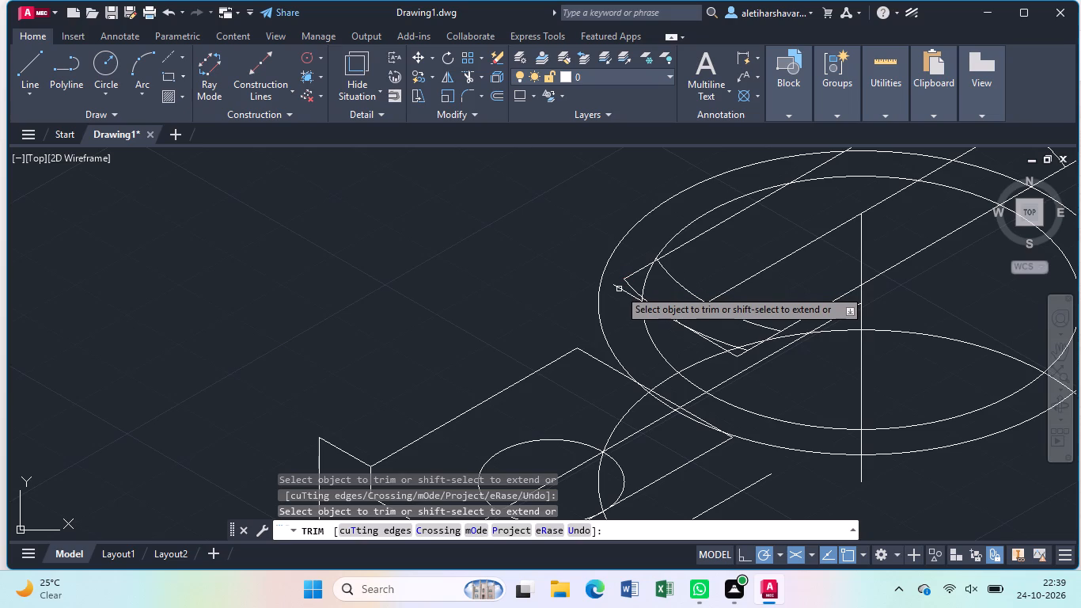
{"action": "left_click", "coordinate": [620, 289]}
{"action": "scroll", "coordinate": [661, 319], "scroll_direction": "up", "scroll_amount": 2}
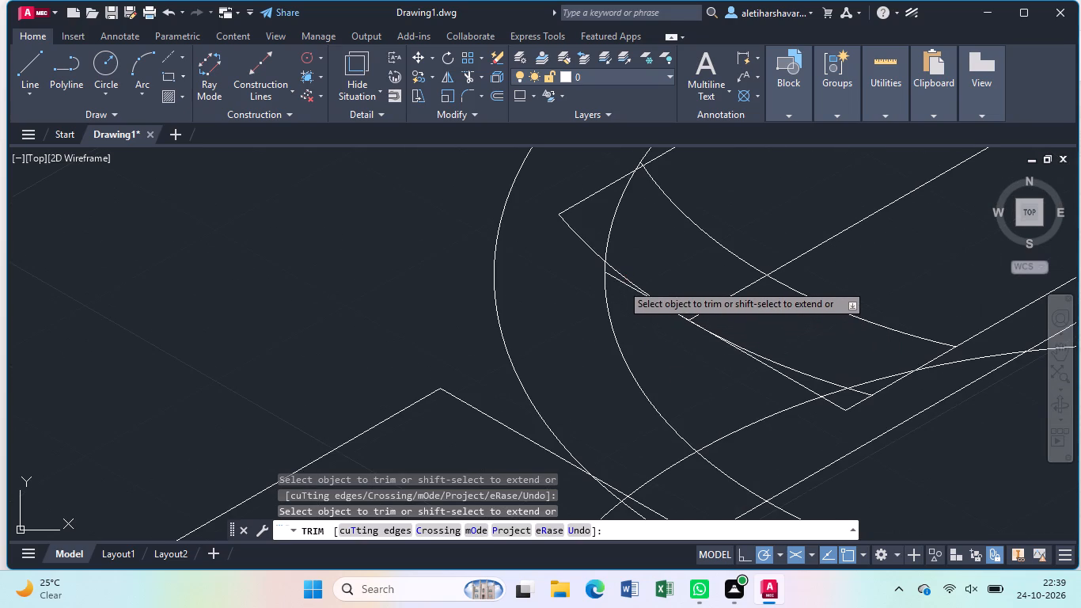
{"action": "double_click", "coordinate": [621, 283]}
{"action": "left_click", "coordinate": [621, 281]}
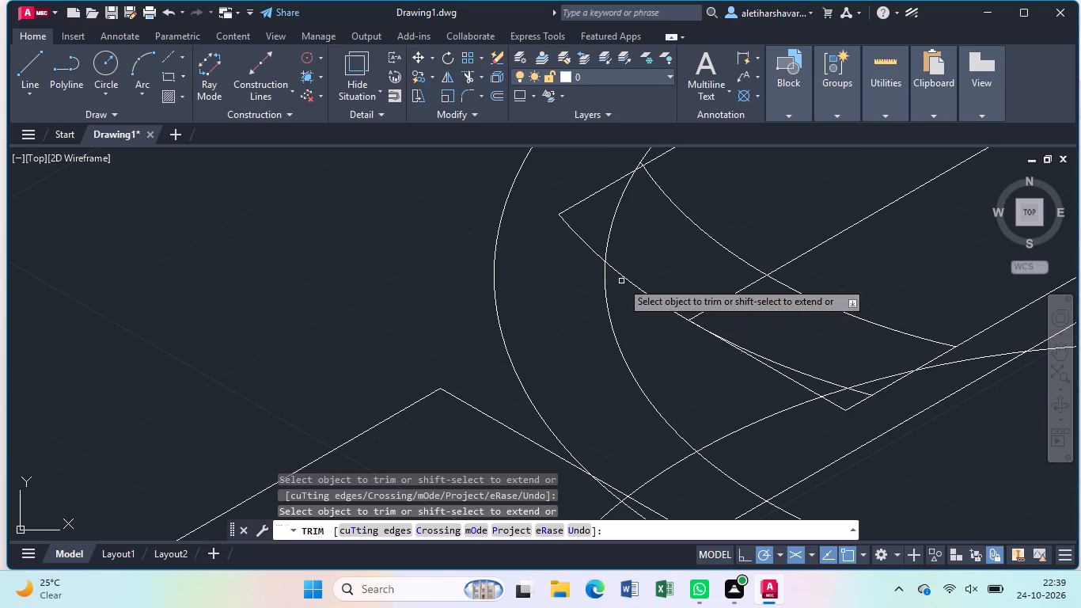
{"action": "left_click", "coordinate": [795, 385]}
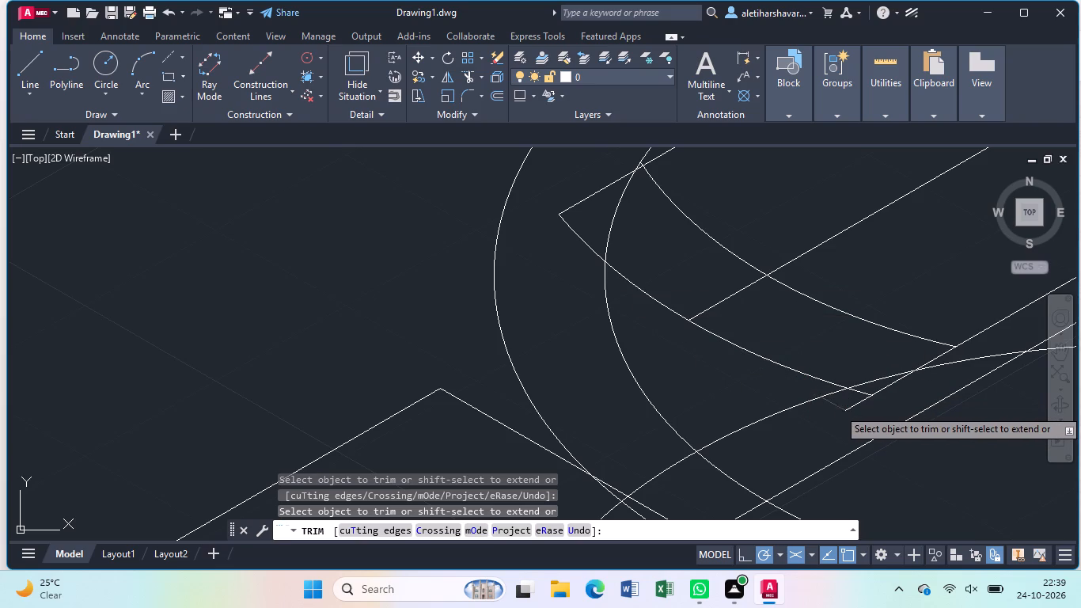
{"action": "left_click", "coordinate": [838, 408]}
{"action": "left_click", "coordinate": [853, 409]}
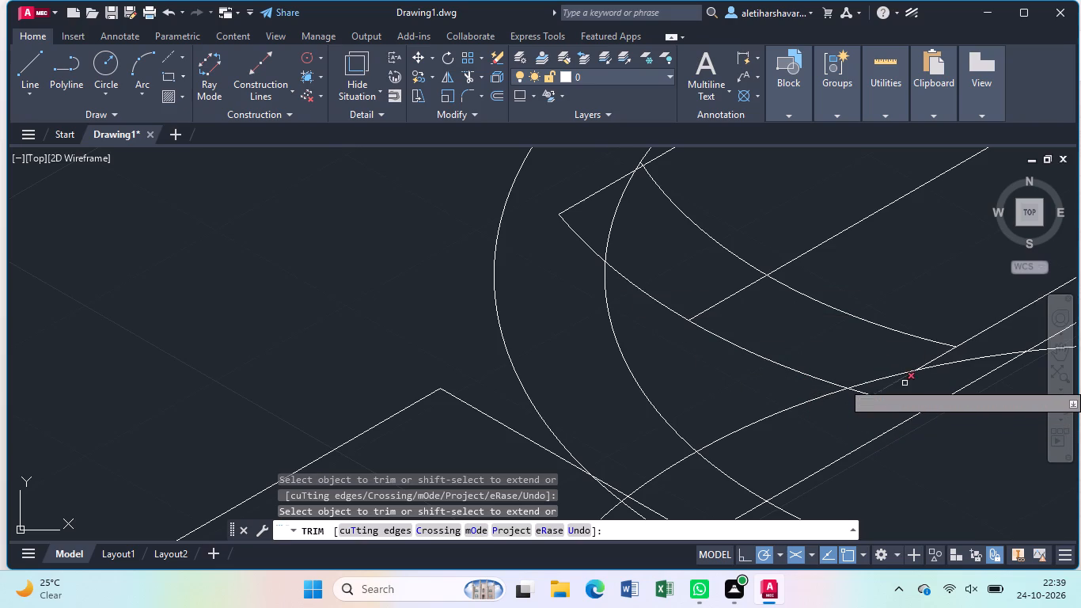
Trim both parallel 30° strip lines between the near and far inner arcs, and the upper line beyond the far outer arc.
{"action": "left_click", "coordinate": [969, 343]}
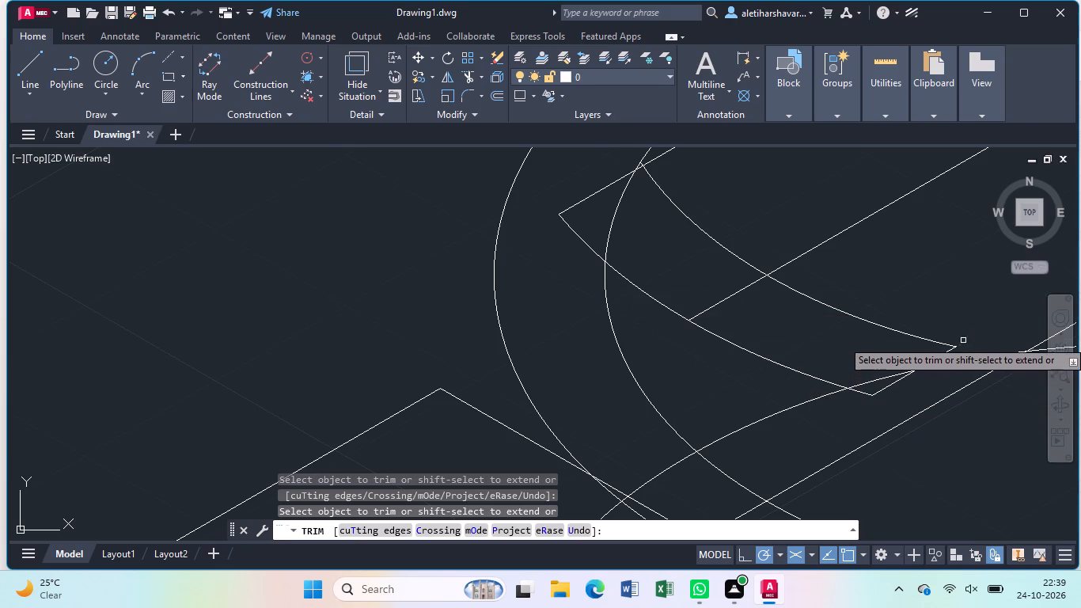
{"action": "scroll", "coordinate": [798, 270], "scroll_direction": "down", "scroll_amount": 2}
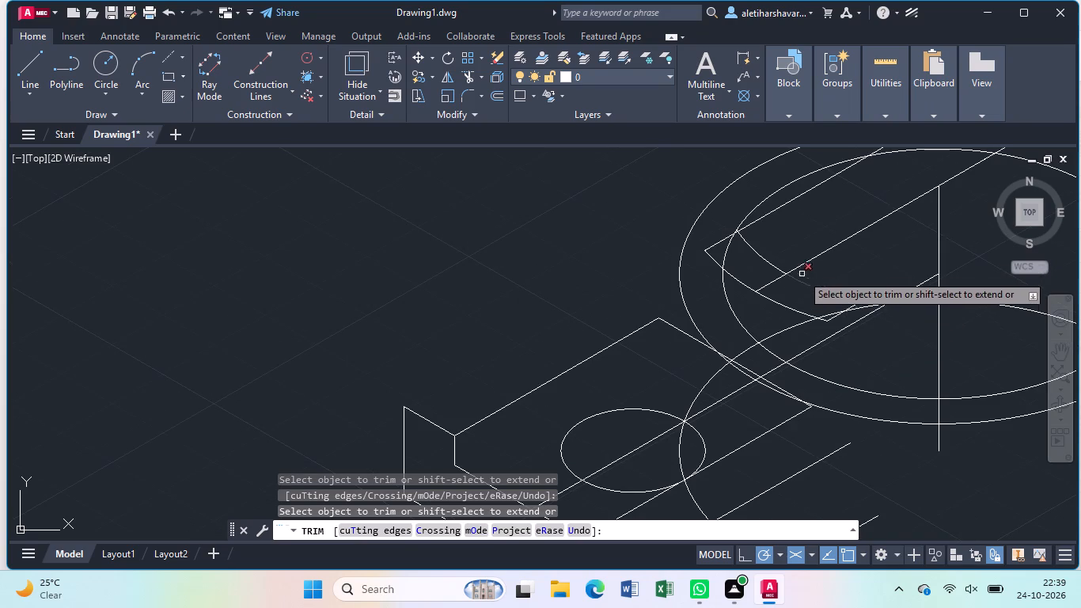
{"action": "left_click", "coordinate": [764, 215]}
{"action": "scroll", "coordinate": [813, 242], "scroll_direction": "down", "scroll_amount": 1}
{"action": "middle_click_drag", "start_coordinate": [882, 239], "coordinate": [882, 240]}
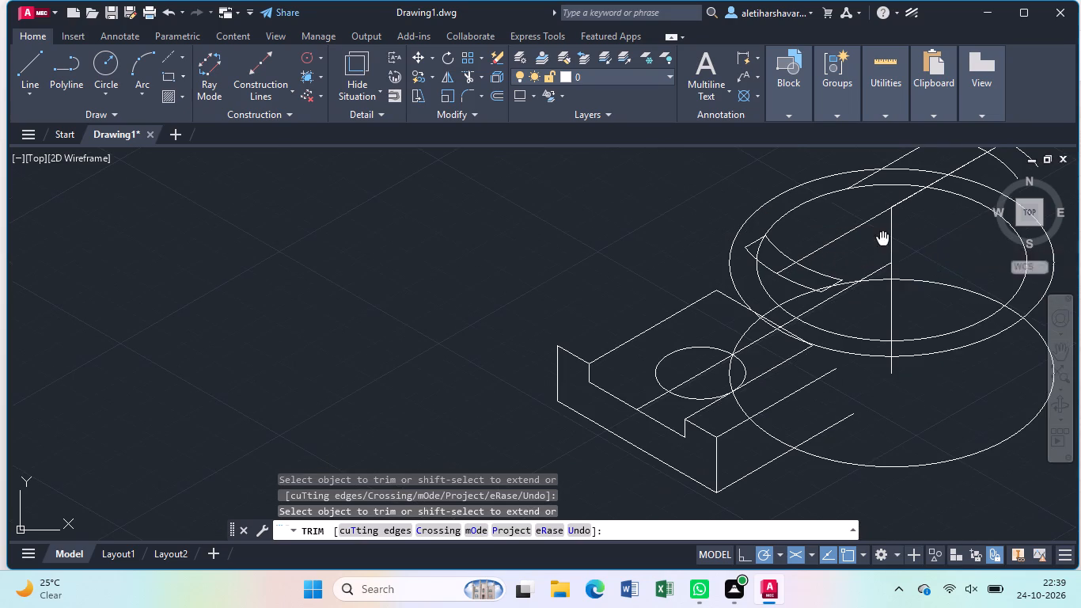
{"action": "middle_click_drag", "start_coordinate": [882, 240], "coordinate": [685, 374]}
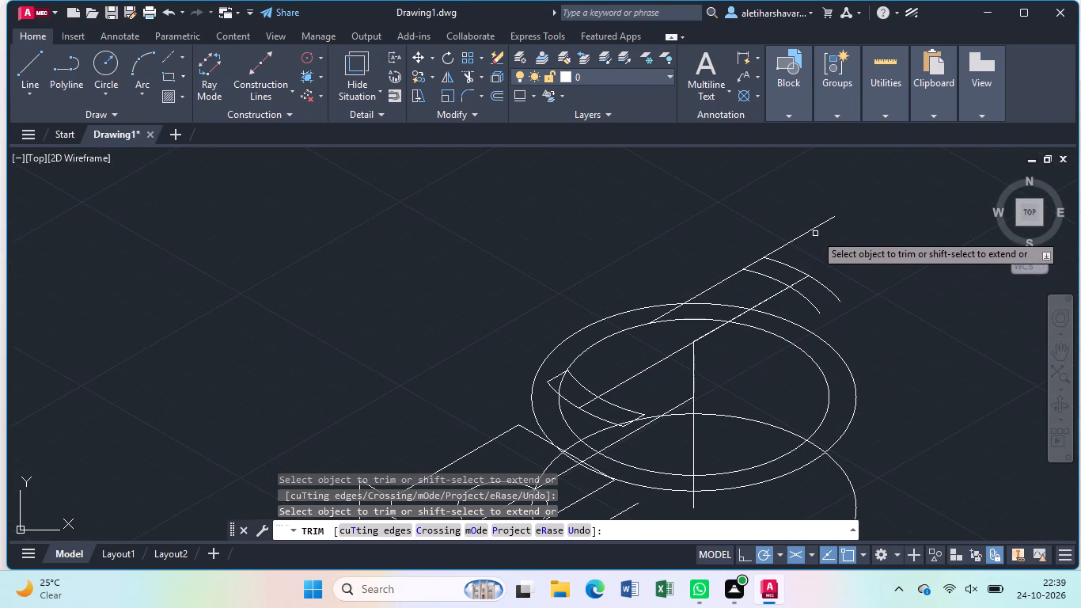
{"action": "left_click", "coordinate": [814, 228]}
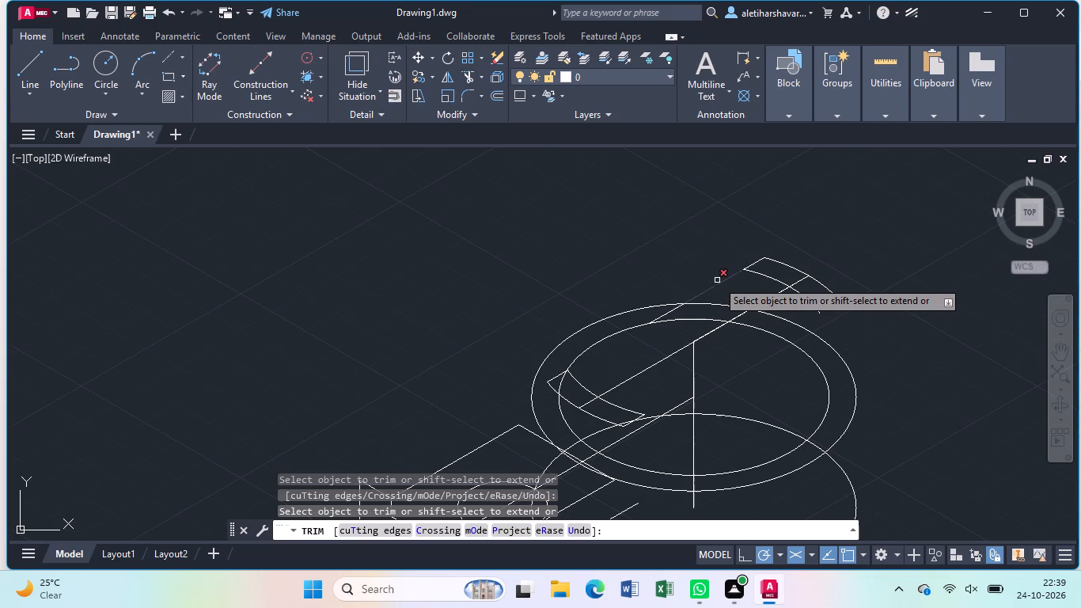
{"action": "left_click", "coordinate": [719, 284]}
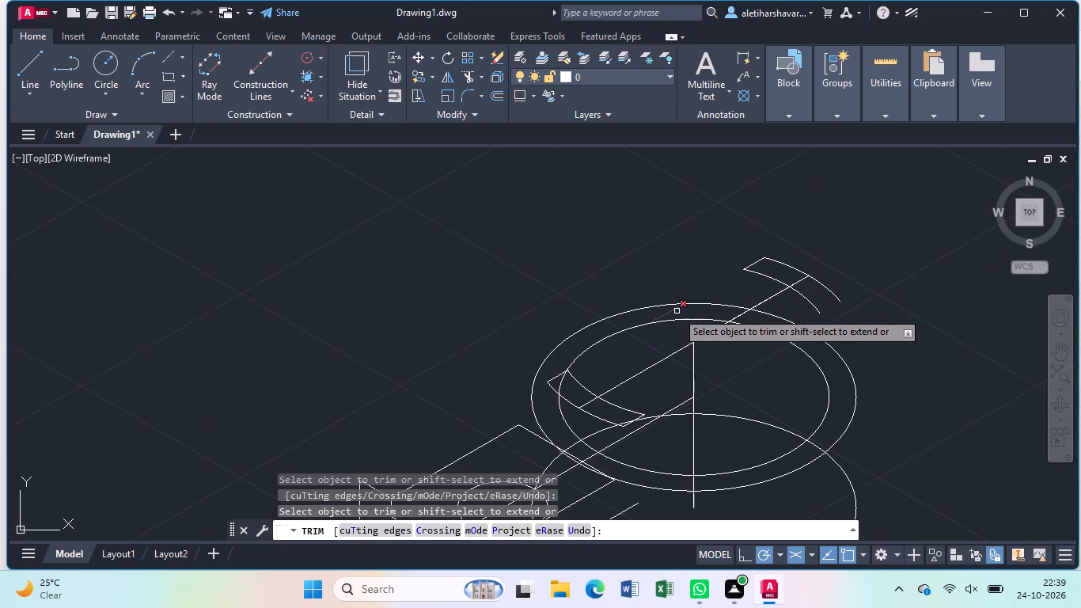
{"action": "left_click", "coordinate": [677, 311]}
{"action": "key", "text": "Escape"}
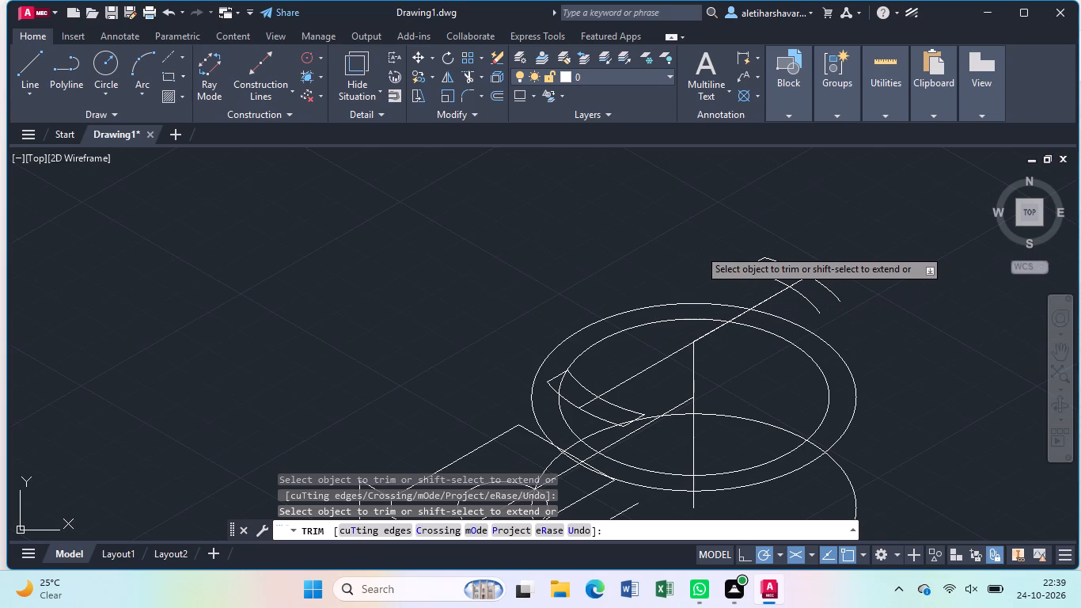
Draw a 30° line from the lower end of the far inner arc through the outer arc's end and slightly beyond.
{"action": "key", "text": "l"}
{"action": "key", "text": "Return"}
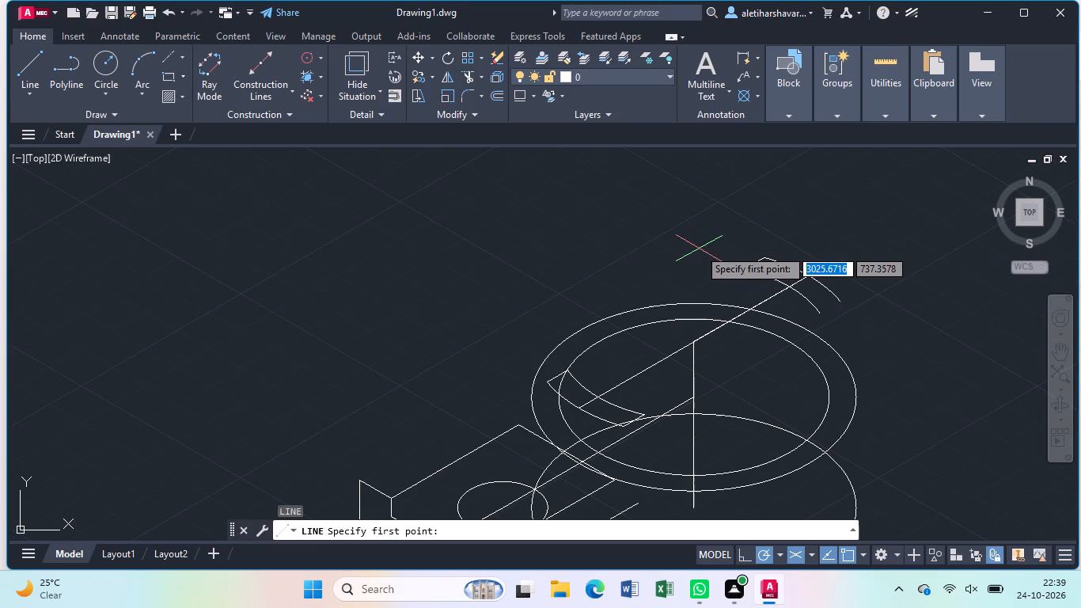
{"action": "left_click", "coordinate": [822, 308]}
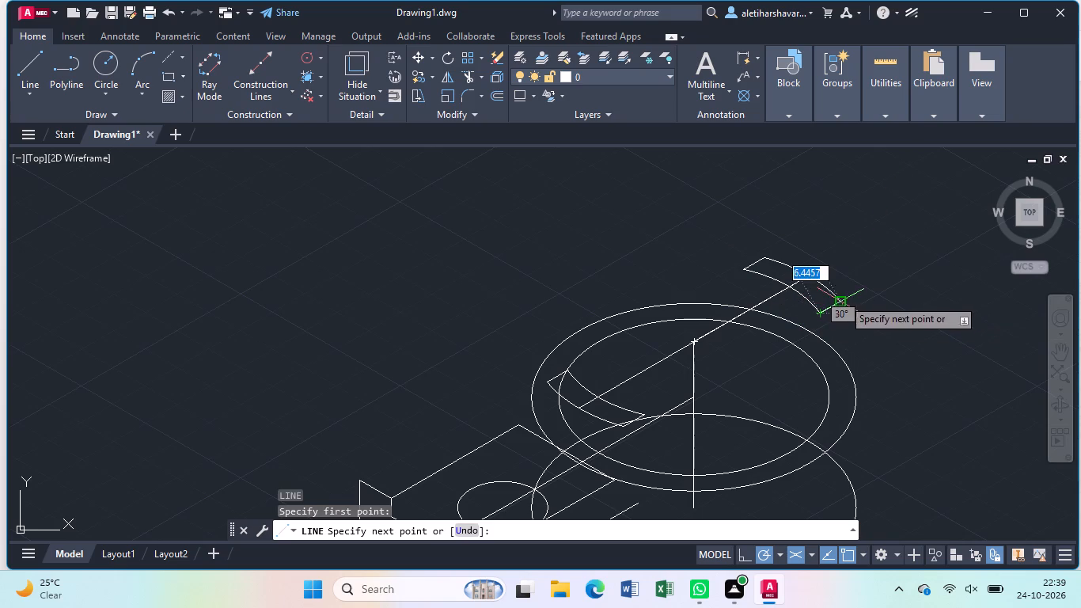
{"action": "left_click", "coordinate": [855, 290]}
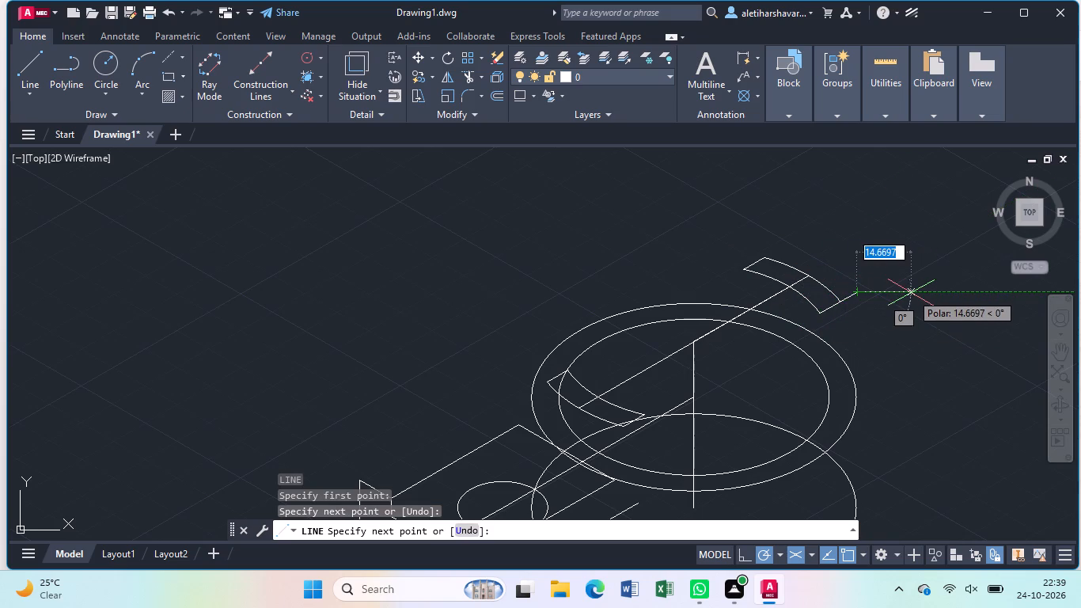
{"action": "key", "text": "Escape"}
Trim the new 30° closing line's overshoot beyond the far outer arc.
{"action": "type", "text": "tr"}
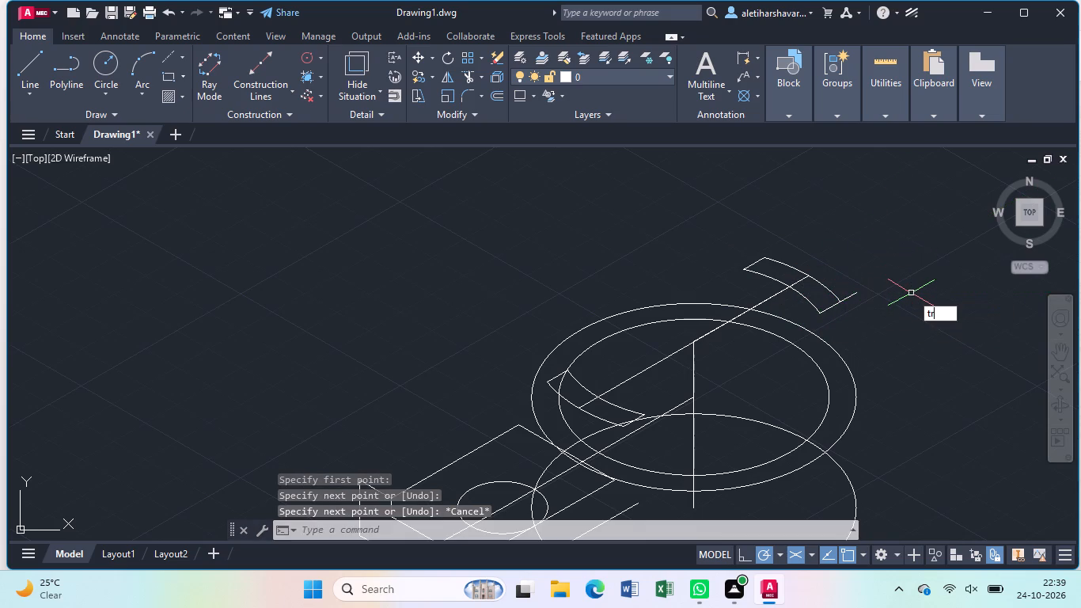
{"action": "key", "text": "Return"}
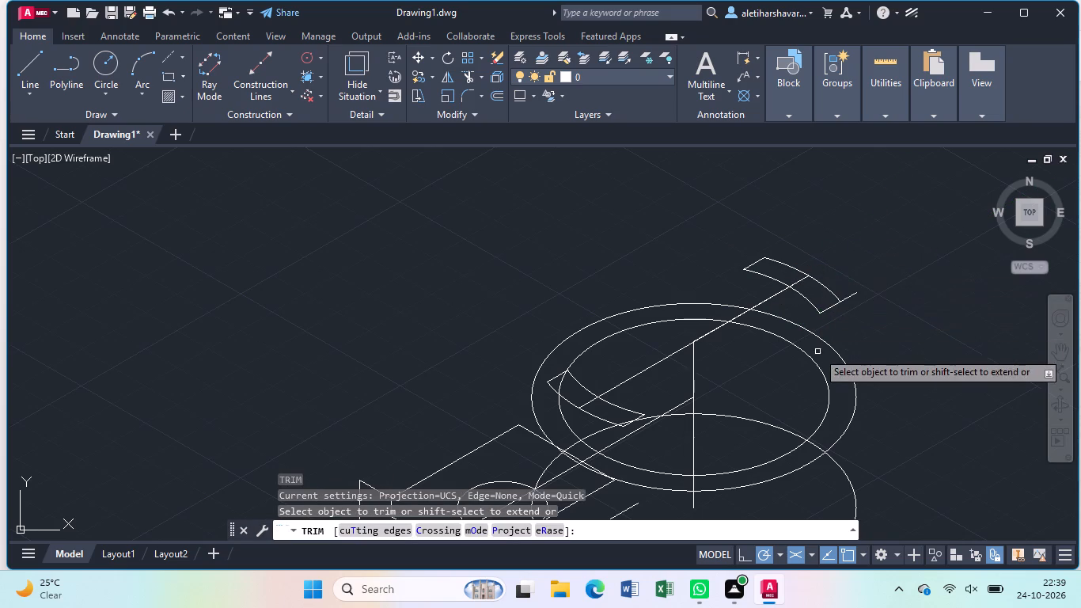
{"action": "scroll", "coordinate": [822, 340], "scroll_direction": "up", "scroll_amount": 2}
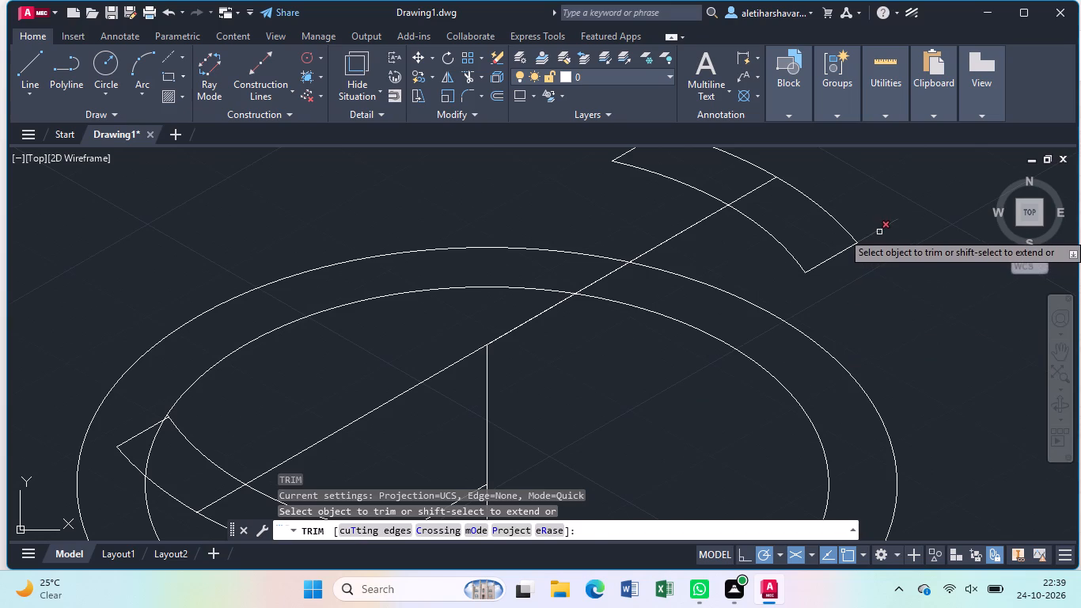
{"action": "left_click", "coordinate": [879, 231]}
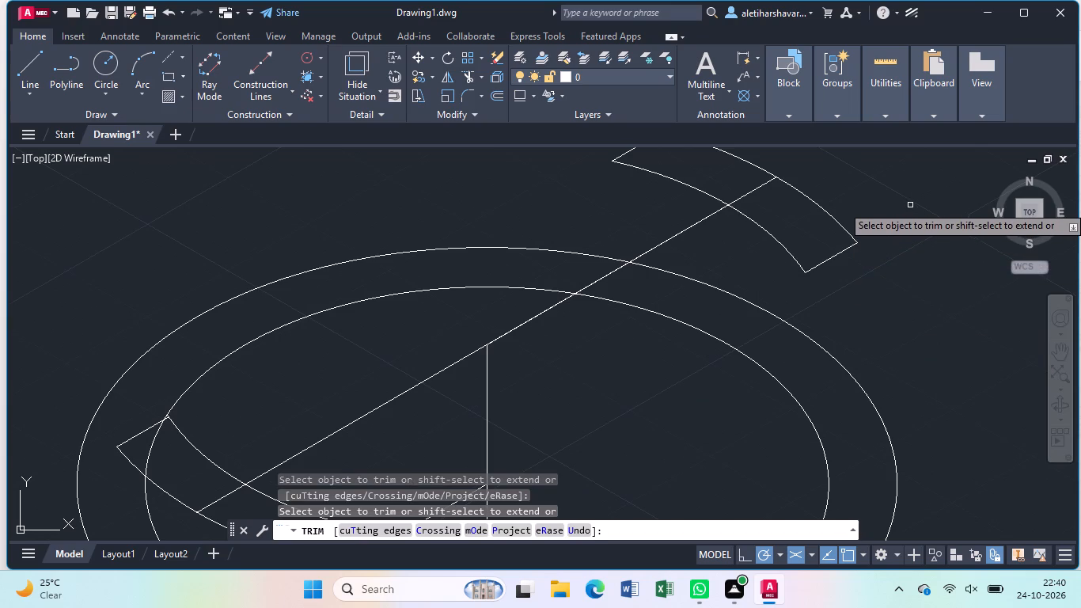
{"action": "left_click", "coordinate": [910, 205]}
{"action": "left_click", "coordinate": [937, 201]}
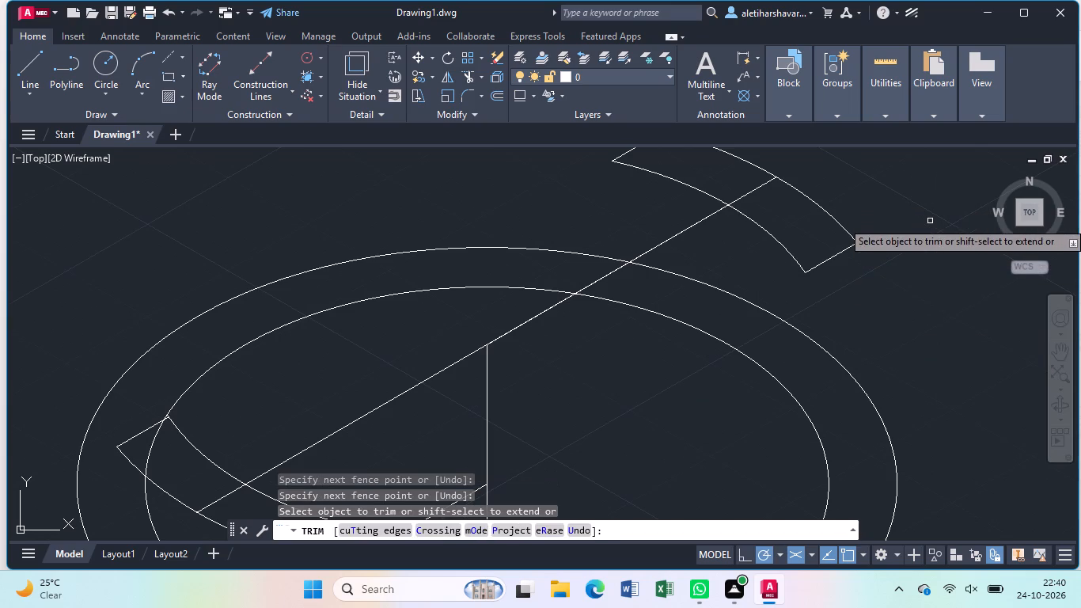
{"action": "key", "text": "Escape"}
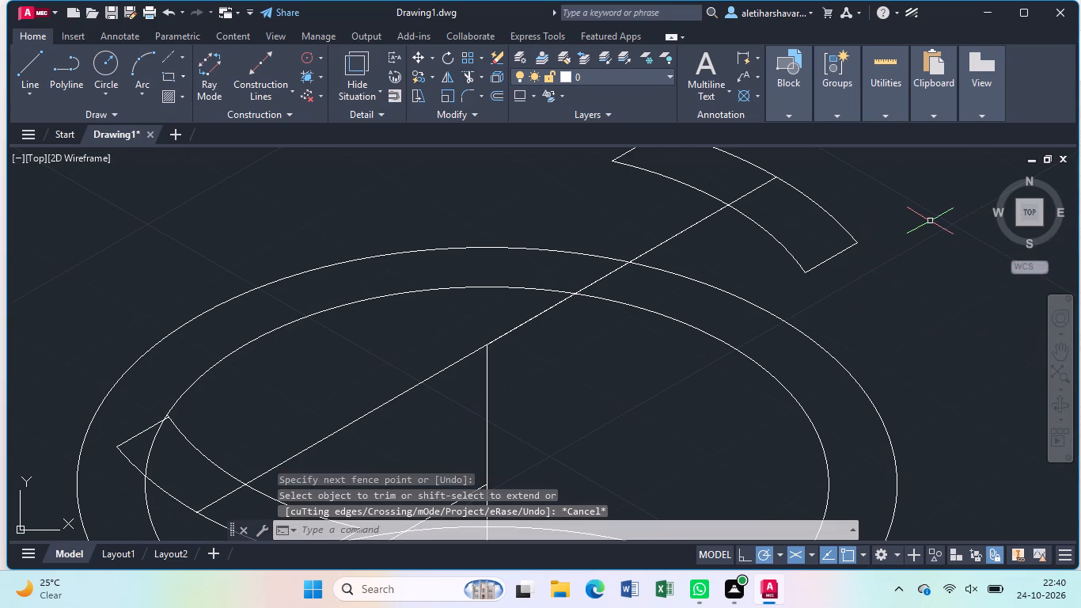
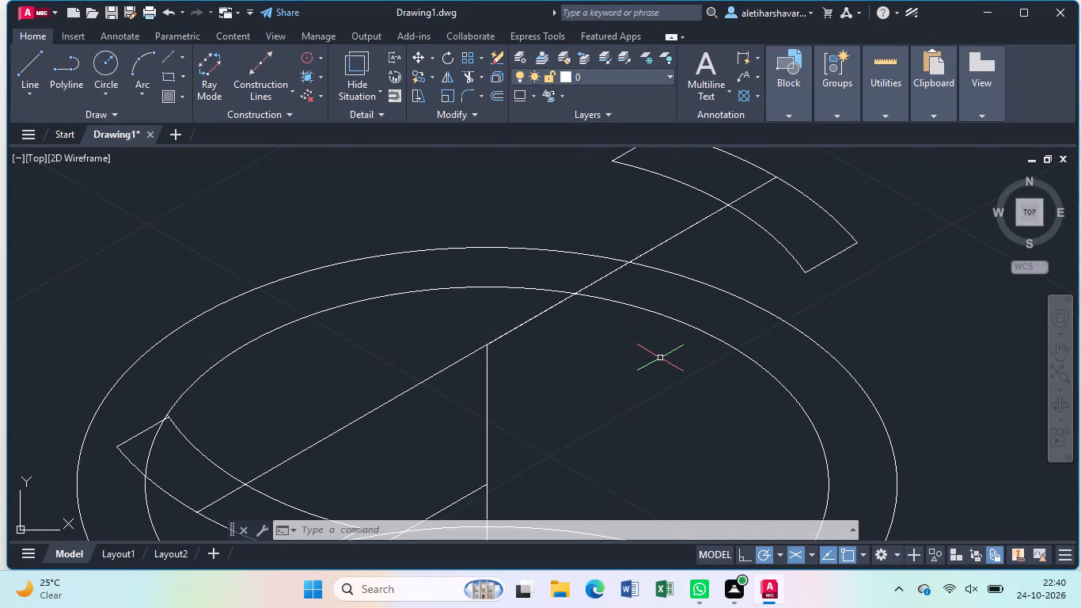
Draw a vertical line about 53 units down from the outer top ring's right extreme, past the base ellipse.
{"action": "scroll", "coordinate": [660, 359], "scroll_direction": "down", "scroll_amount": 2}
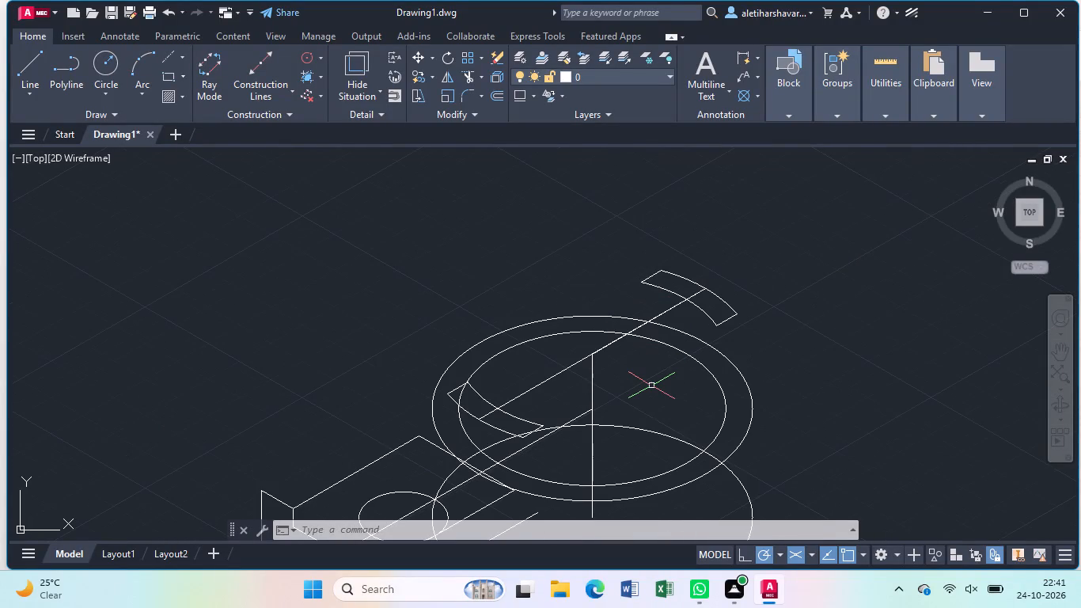
{"action": "middle_click_drag", "start_coordinate": [651, 386], "coordinate": [661, 258]}
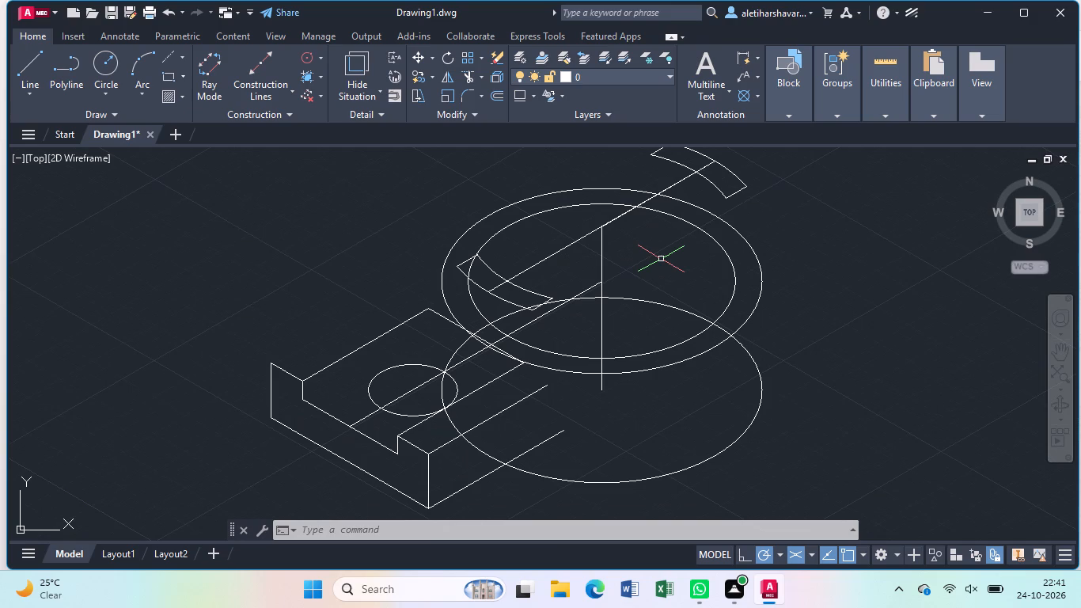
{"action": "key", "text": "l"}
{"action": "key", "text": "Return"}
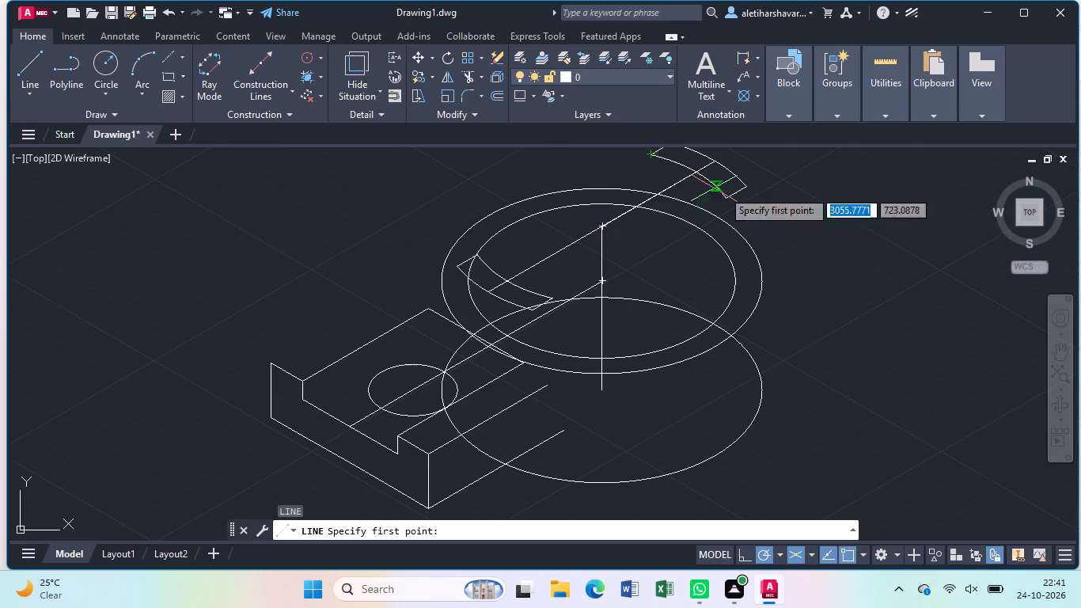
{"action": "left_click", "coordinate": [762, 284]}
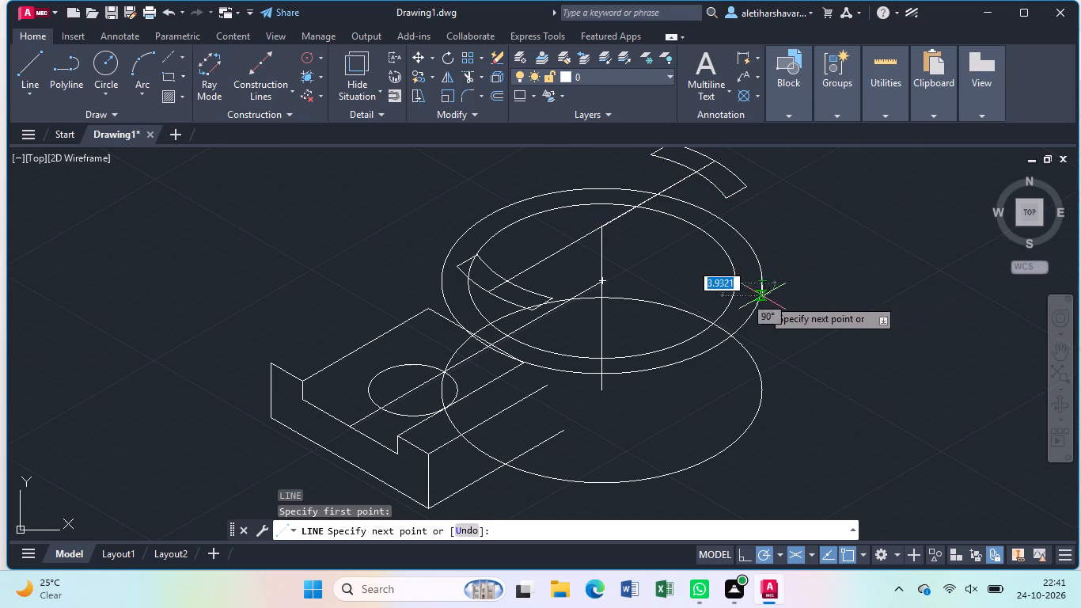
{"action": "left_click", "coordinate": [760, 477]}
{"action": "key", "text": "Escape"}
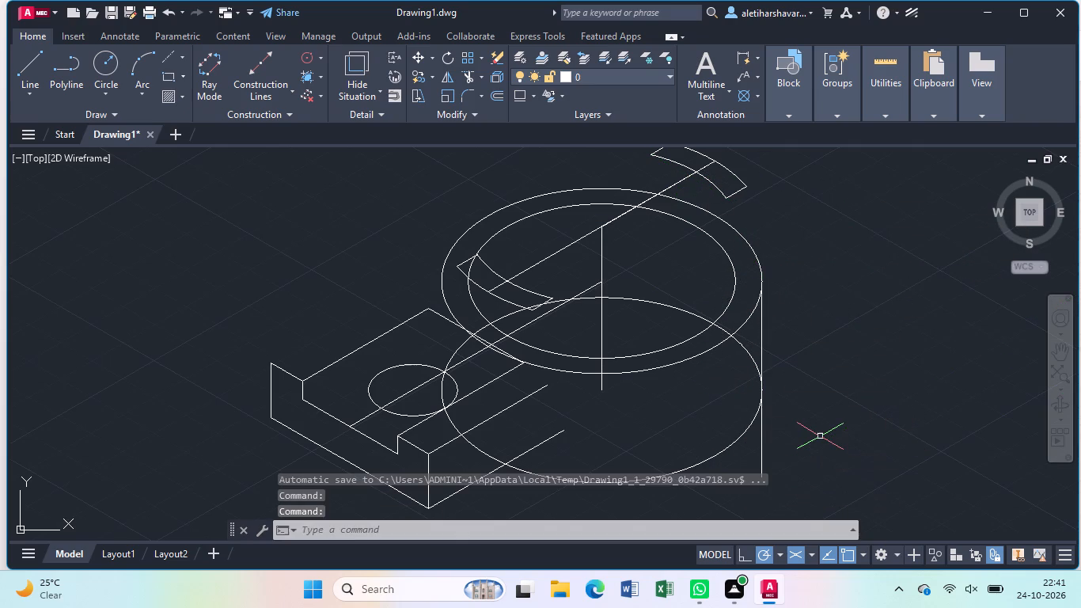
Trim the vertical edge's overshoot below the base ellipse and the base ellipse's rear right quarter, from the centre axis to that edge.
{"action": "type", "text": "tr"}
{"action": "key", "text": "Return"}
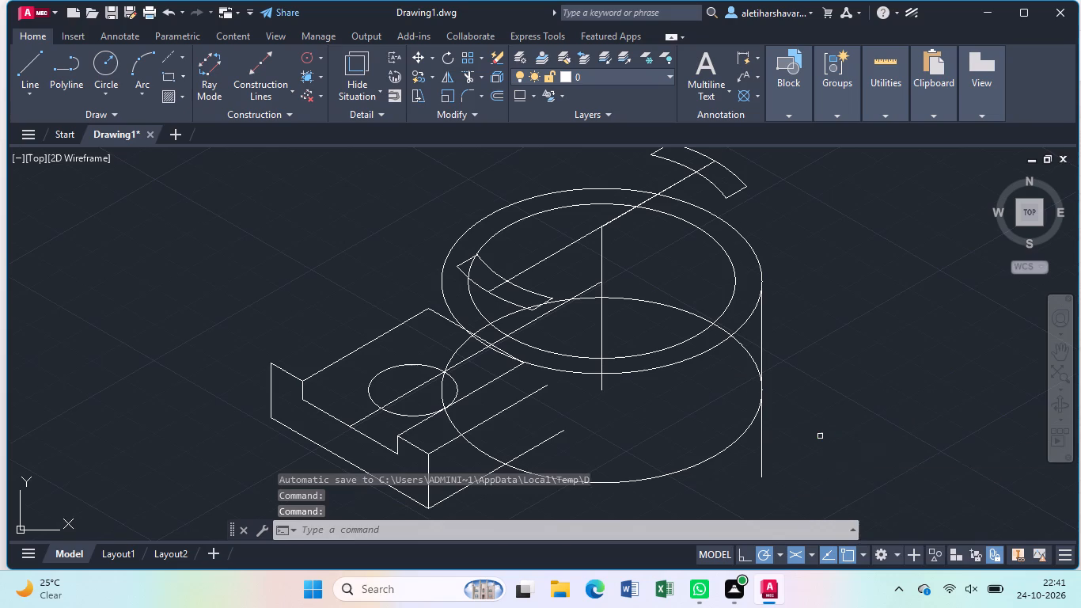
{"action": "left_click", "coordinate": [760, 449]}
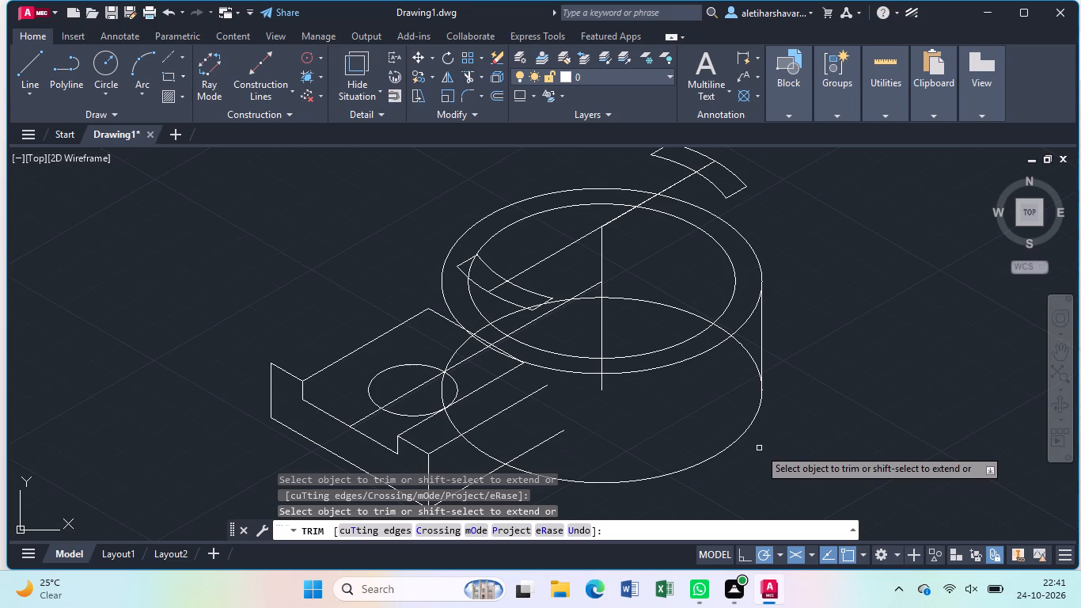
{"action": "left_click", "coordinate": [704, 317]}
{"action": "left_click", "coordinate": [725, 331]}
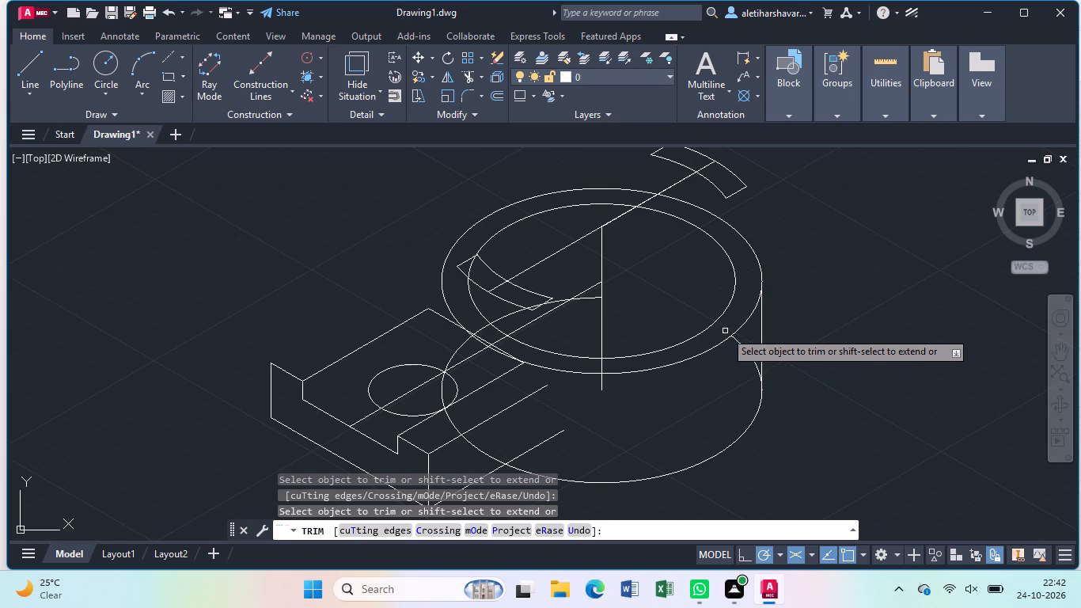
{"action": "left_click", "coordinate": [742, 344]}
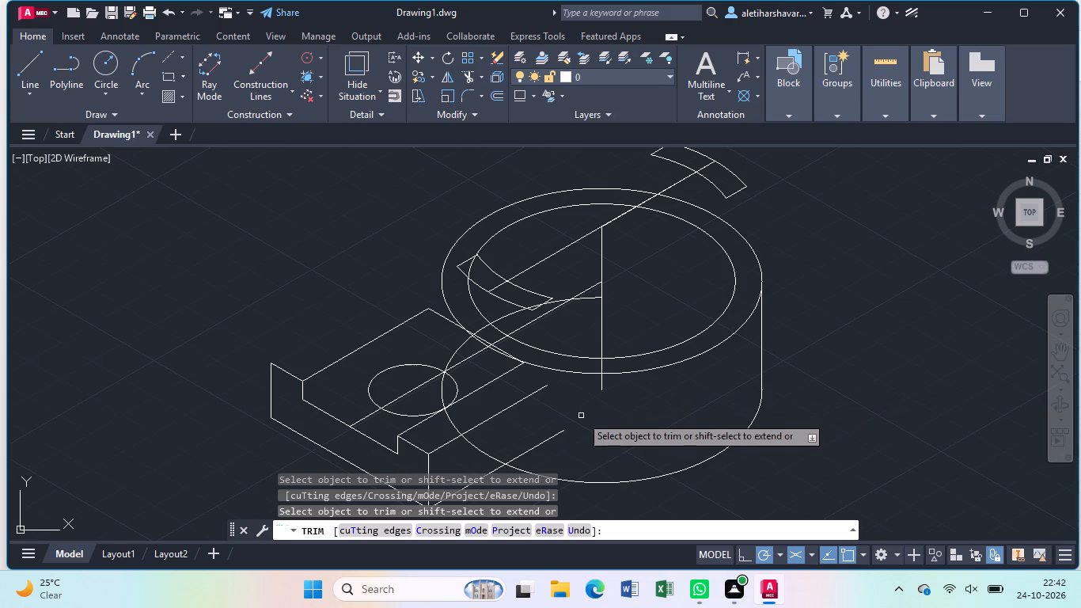
{"action": "key", "text": "Escape"}
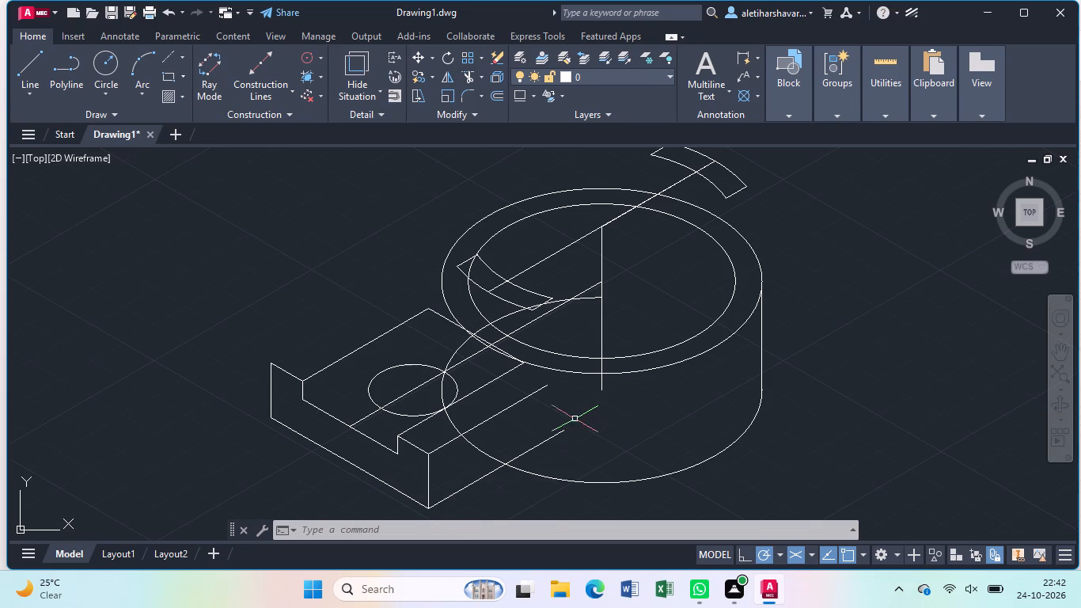
Erase the four 30° edge lines extending from the notched face and the 330° line closing the upper pair.
{"action": "left_click", "coordinate": [385, 334]}
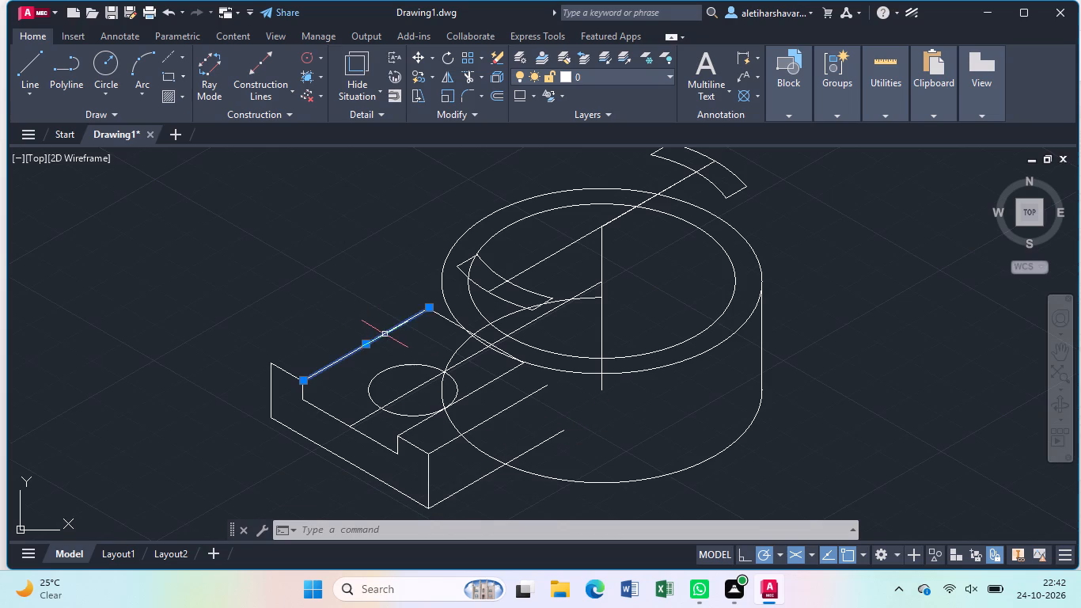
{"action": "left_click", "coordinate": [439, 314]}
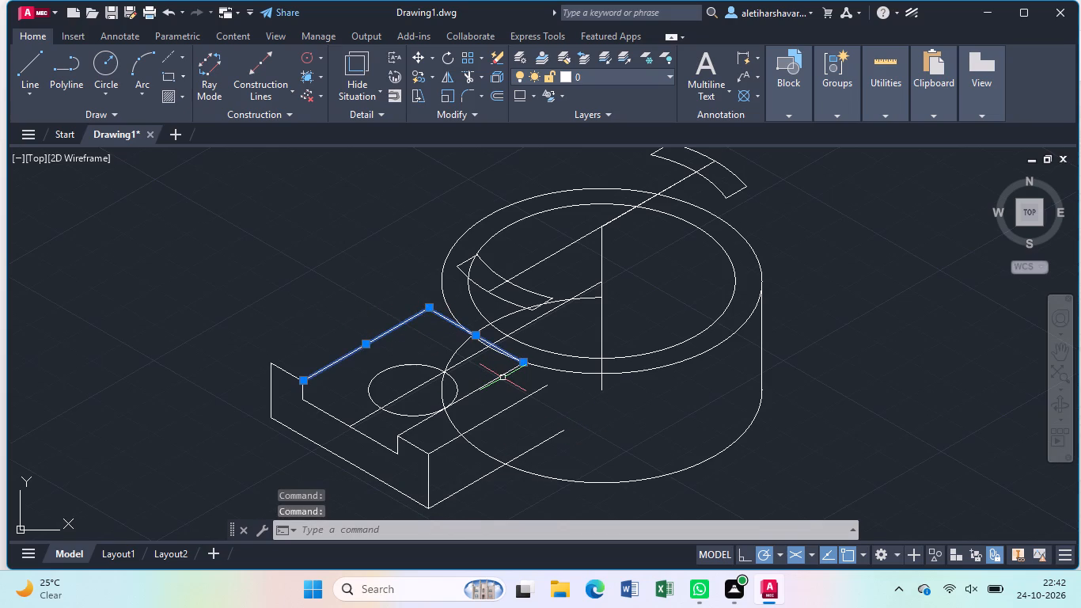
{"action": "left_click", "coordinate": [503, 378]}
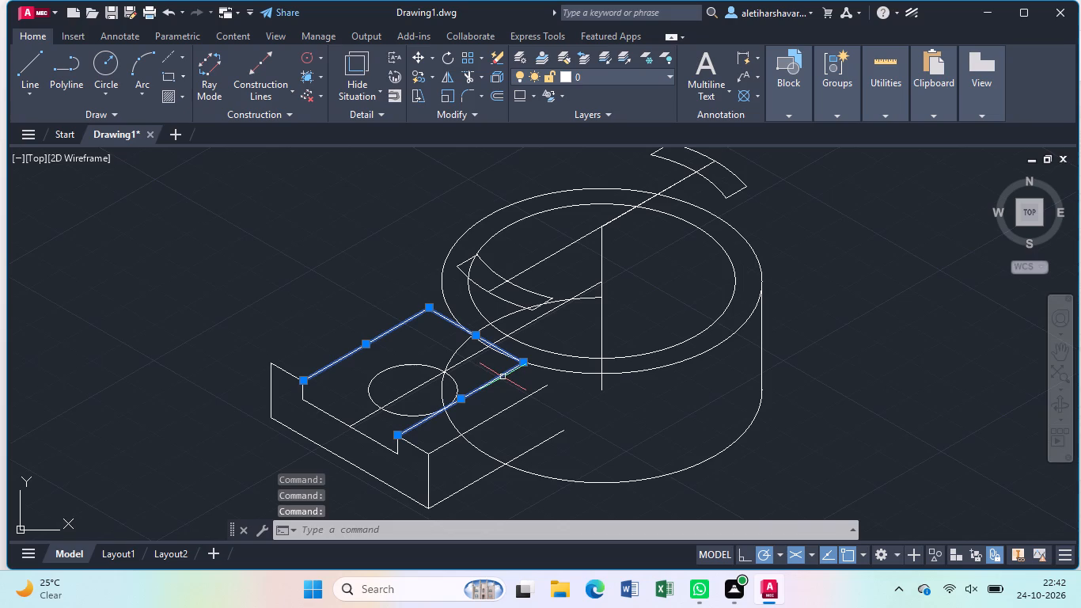
{"action": "key", "text": "Delete"}
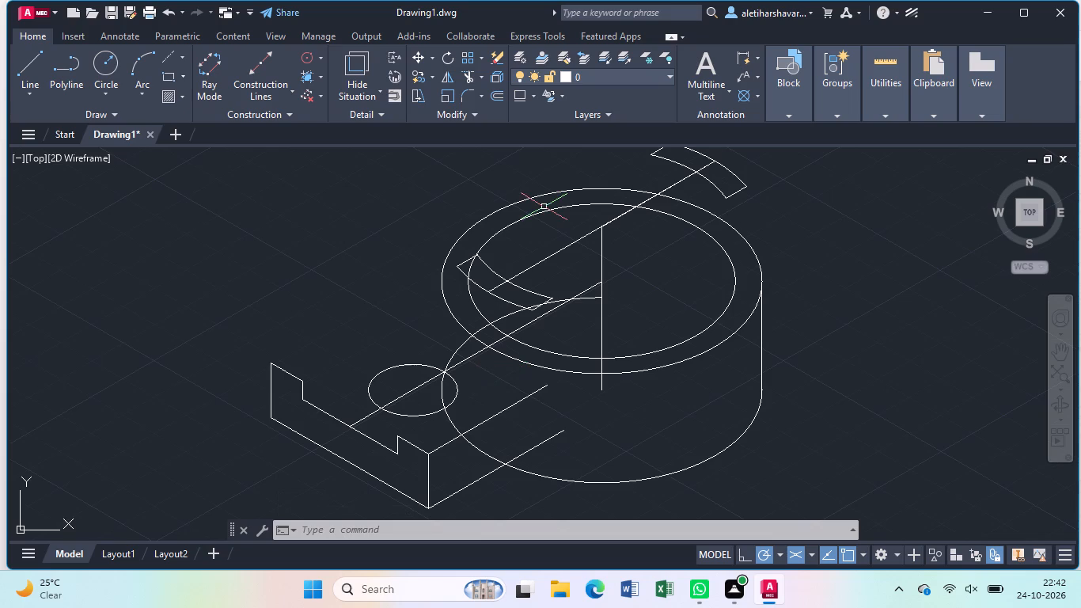
{"action": "left_click", "coordinate": [447, 448]}
{"action": "left_click", "coordinate": [446, 437]}
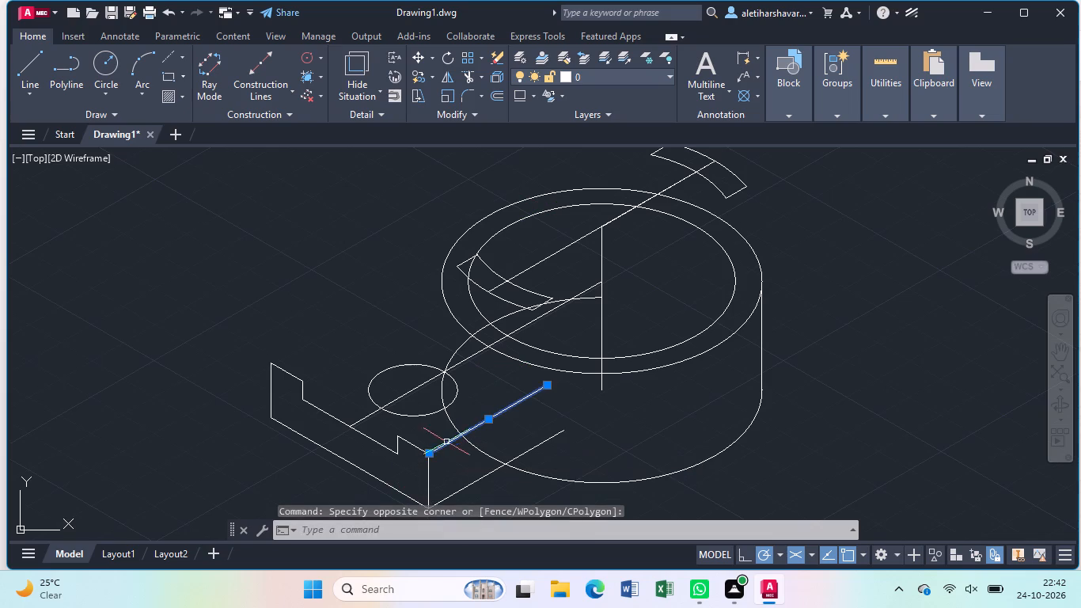
{"action": "left_click", "coordinate": [467, 488]}
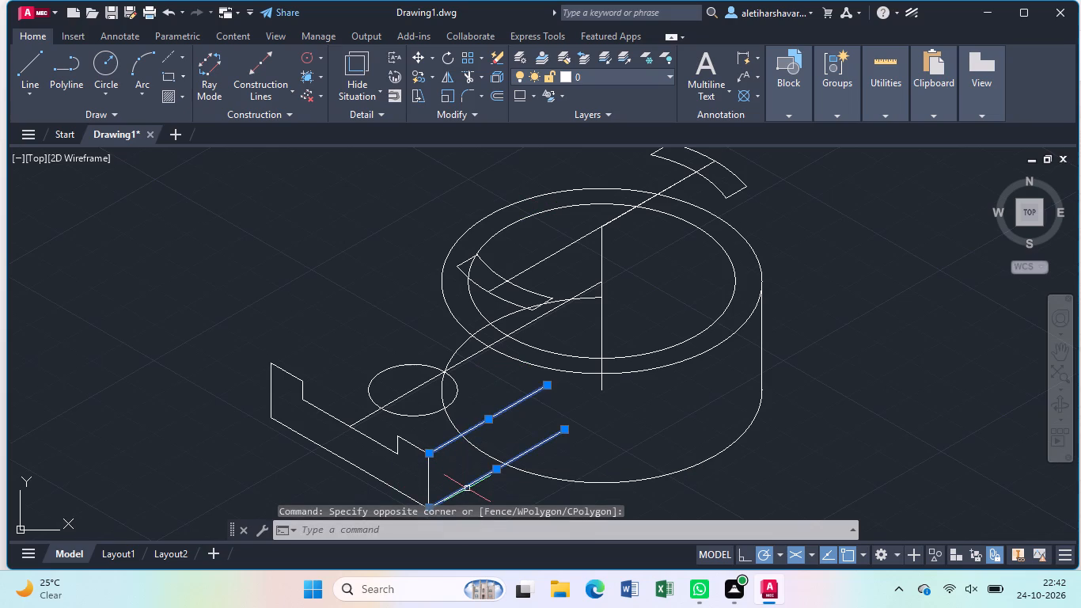
{"action": "key", "text": "Delete"}
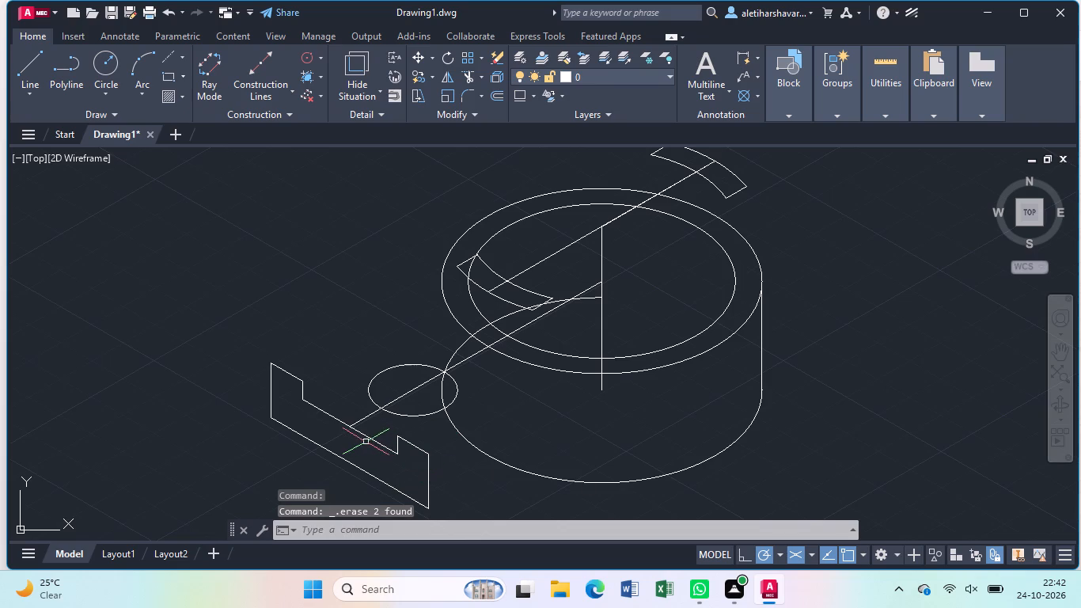
Erase the small isocircle behind the notched face.
{"action": "left_click", "coordinate": [404, 416]}
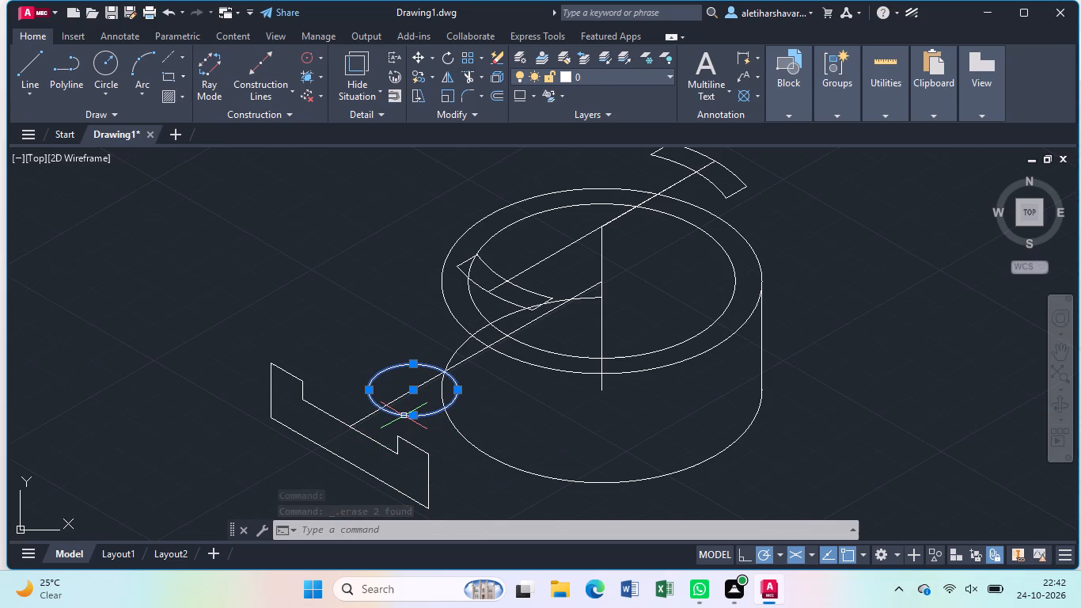
{"action": "key", "text": "Delete"}
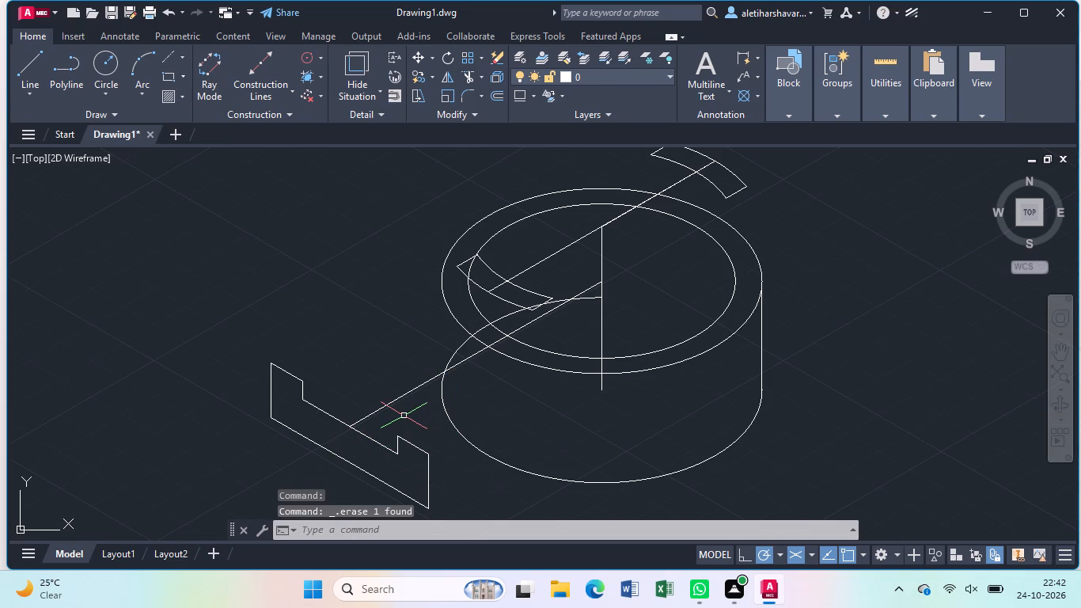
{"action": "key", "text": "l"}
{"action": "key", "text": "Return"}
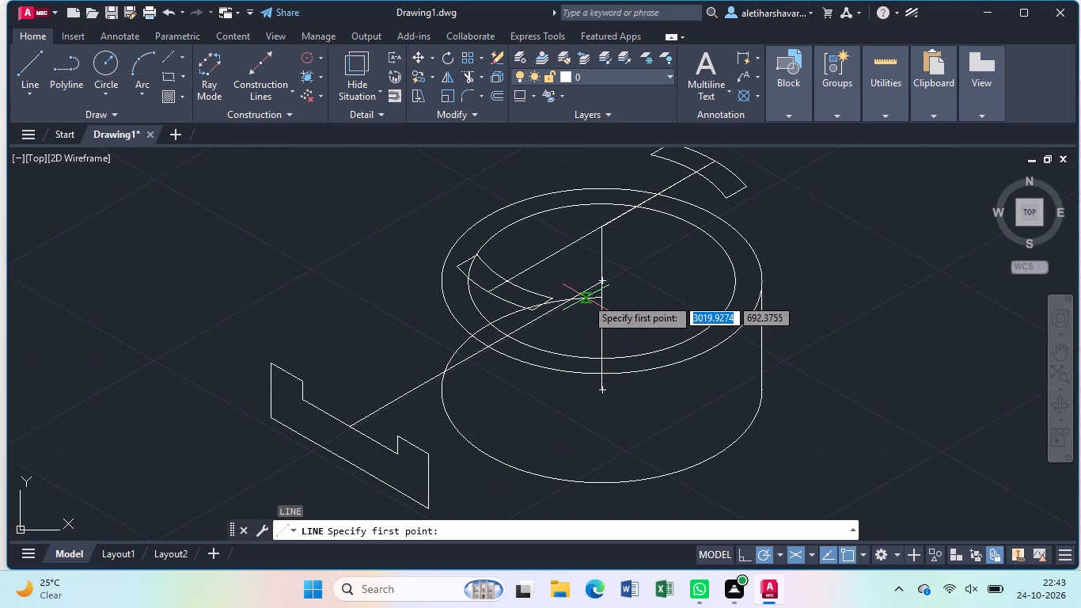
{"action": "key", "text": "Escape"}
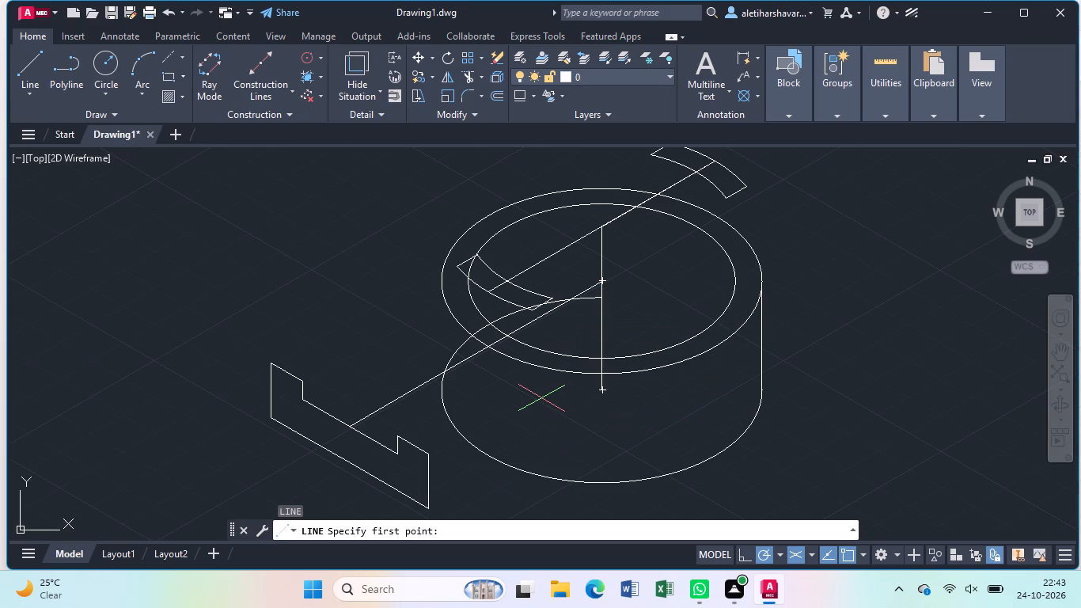
Trim the base ellipse's hidden rear left arc from the outer top ring to the vertical centre axis.
{"action": "type", "text": "tr"}
{"action": "key", "text": "Return"}
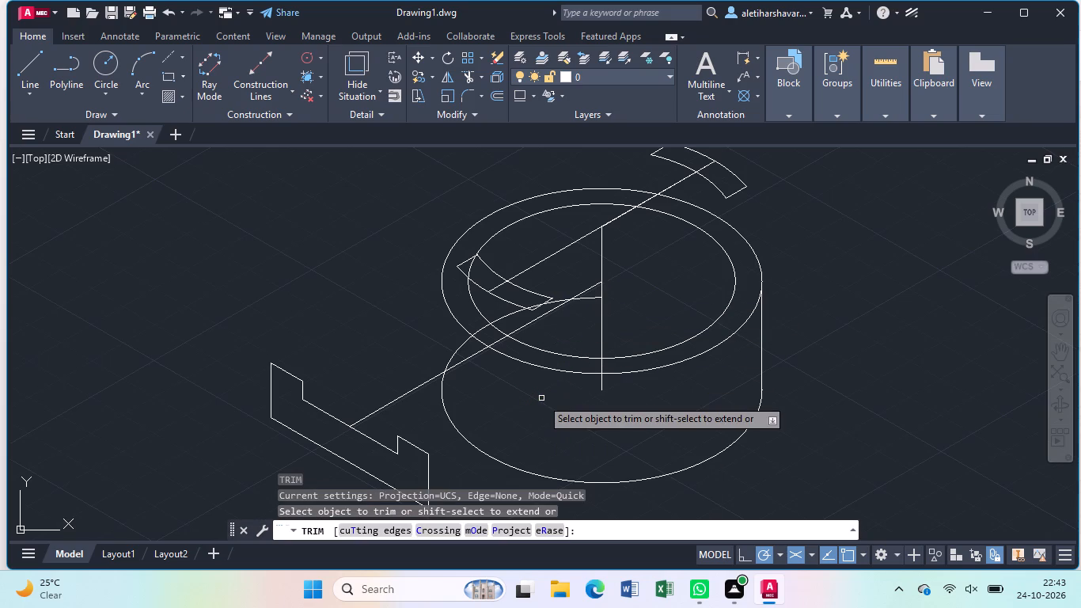
{"action": "left_click", "coordinate": [484, 329]}
{"action": "left_click", "coordinate": [496, 318]}
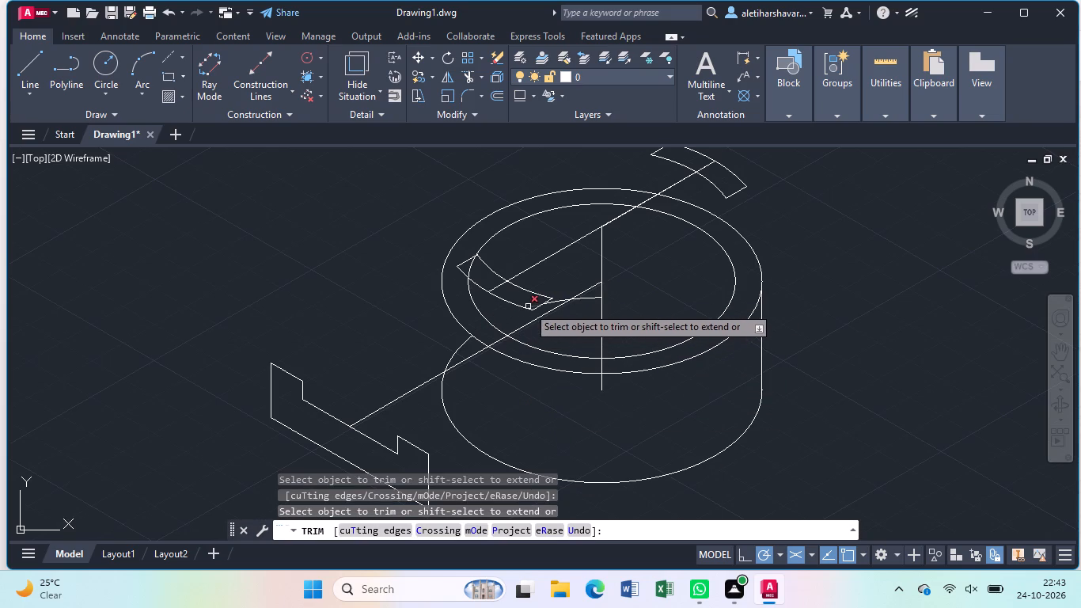
{"action": "left_click", "coordinate": [530, 305]}
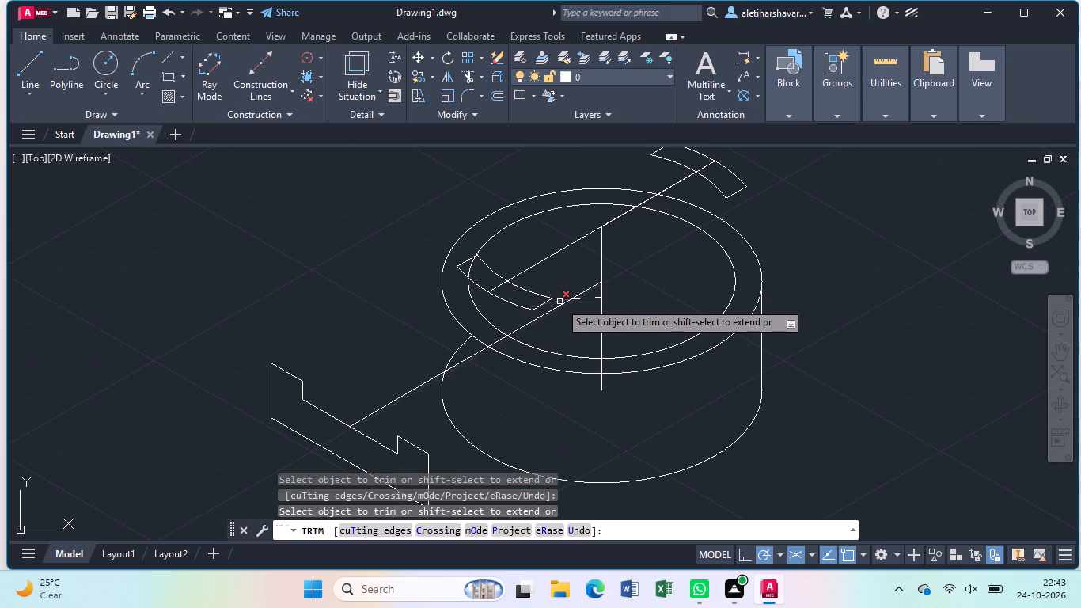
{"action": "left_click", "coordinate": [560, 302]}
{"action": "left_click", "coordinate": [582, 298]}
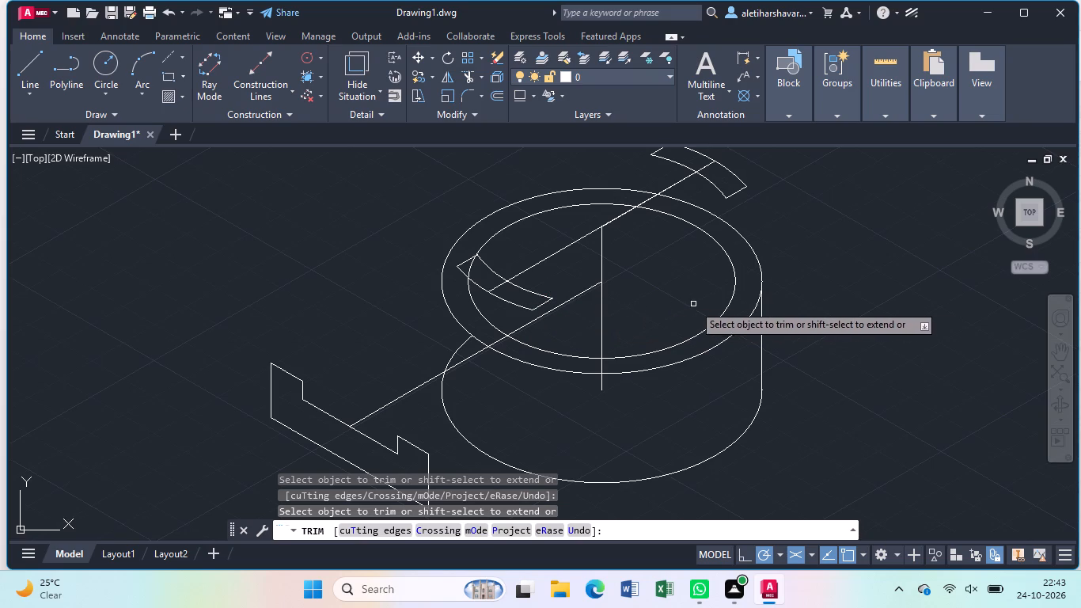
{"action": "key", "text": "Escape"}
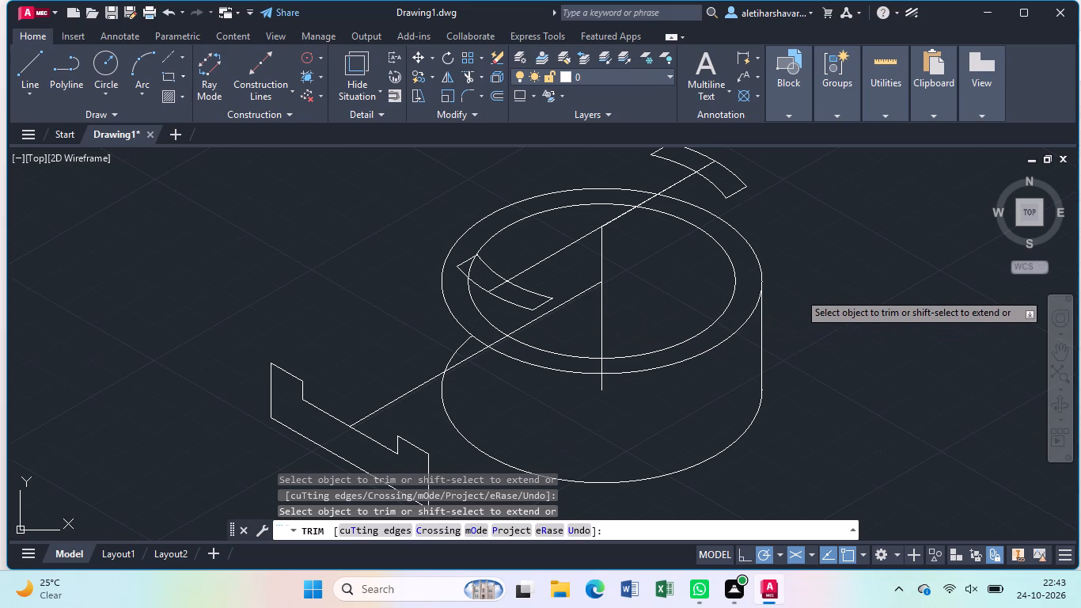
Draw vertical lines down past the outer top ring from the near arc segment's two lower corners, the outer one about 20 units long.
{"action": "key", "text": "l"}
{"action": "key", "text": "Return"}
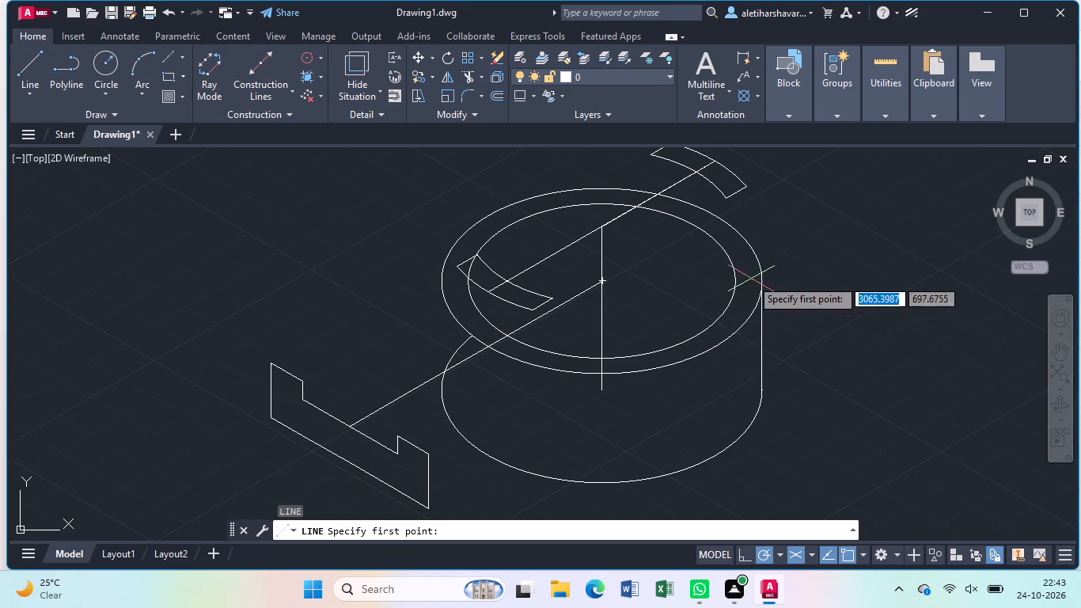
{"action": "left_click", "coordinate": [534, 313]}
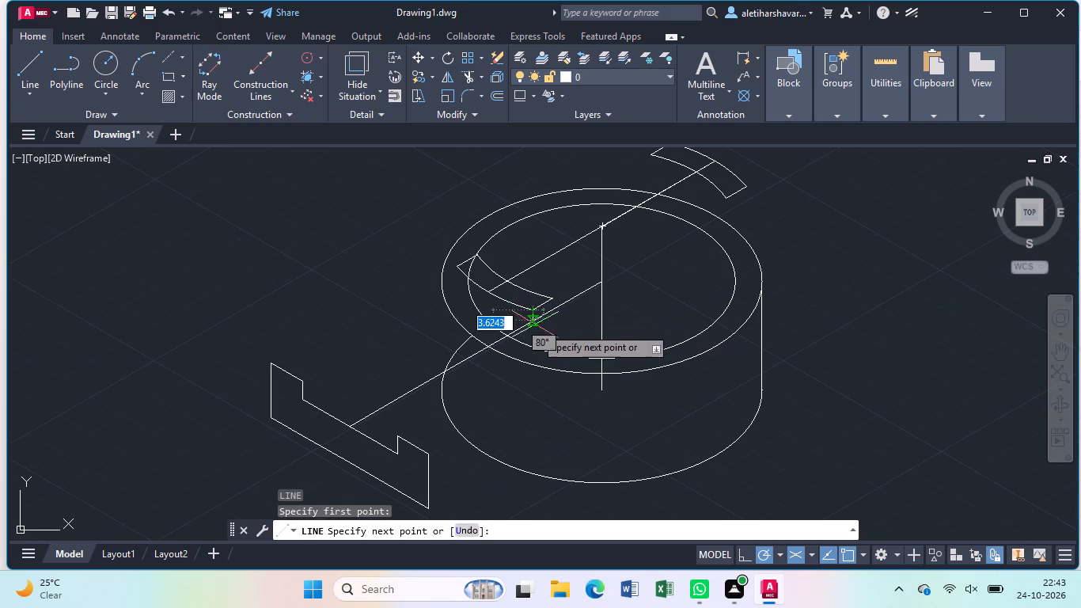
{"action": "left_click", "coordinate": [536, 383]}
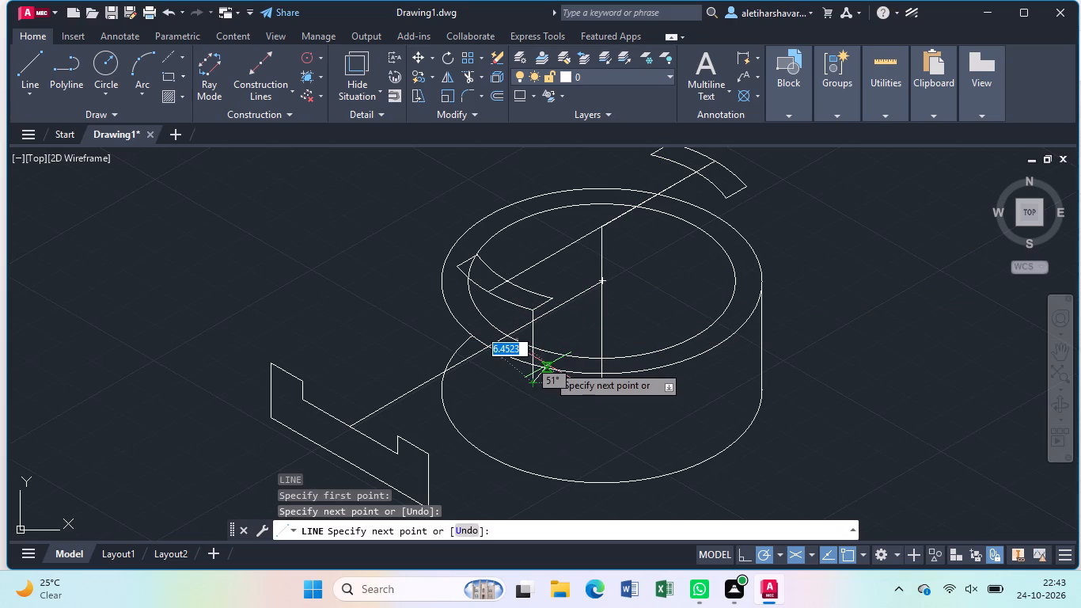
{"action": "key", "text": "Escape"}
{"action": "key", "text": "l"}
{"action": "key", "text": "Return"}
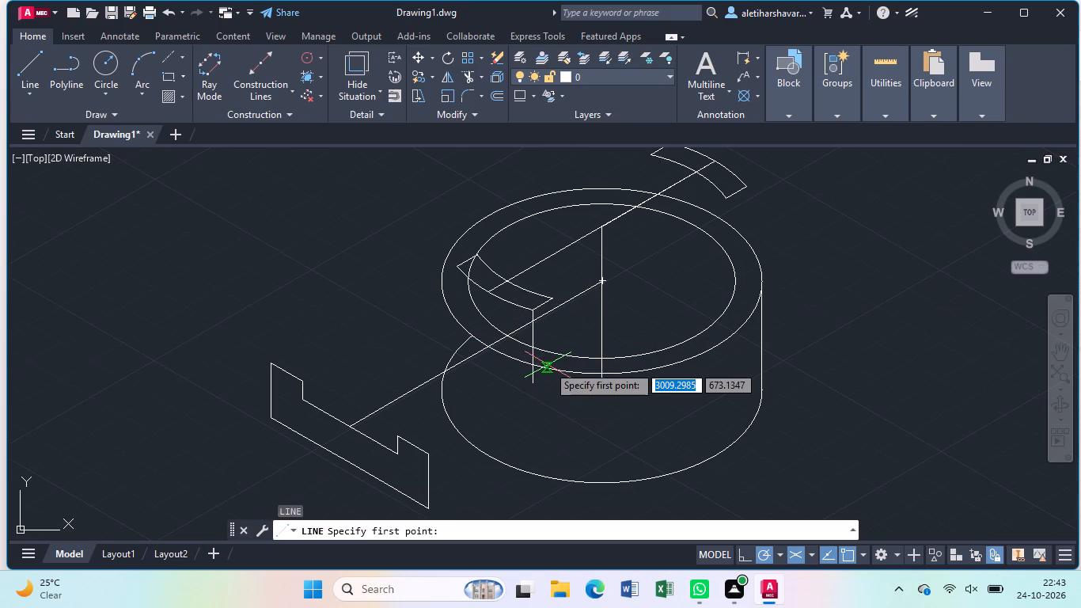
{"action": "left_click", "coordinate": [555, 301]}
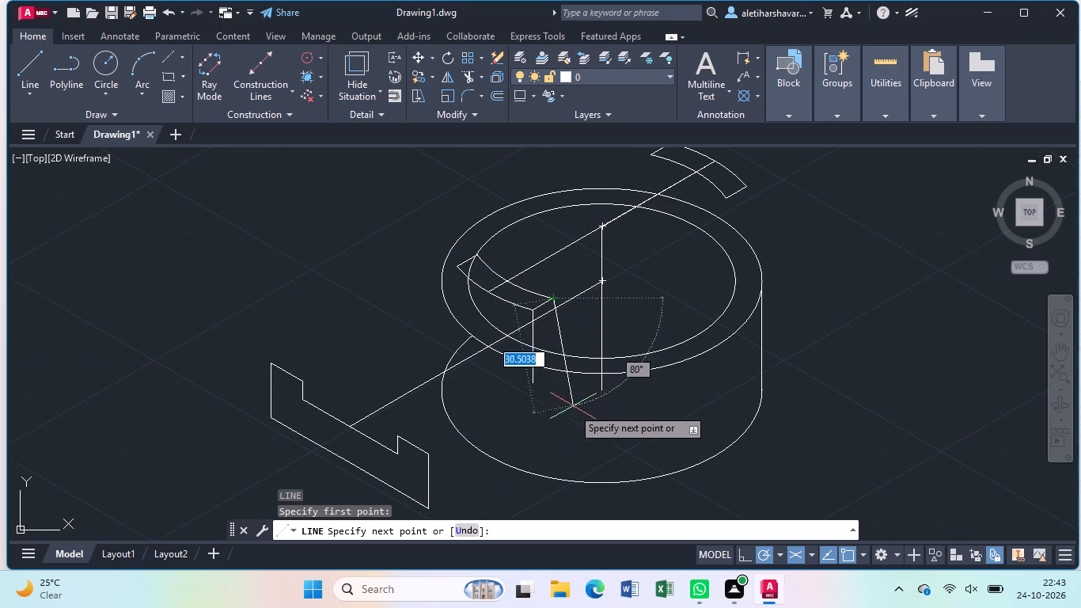
{"action": "left_click", "coordinate": [556, 416]}
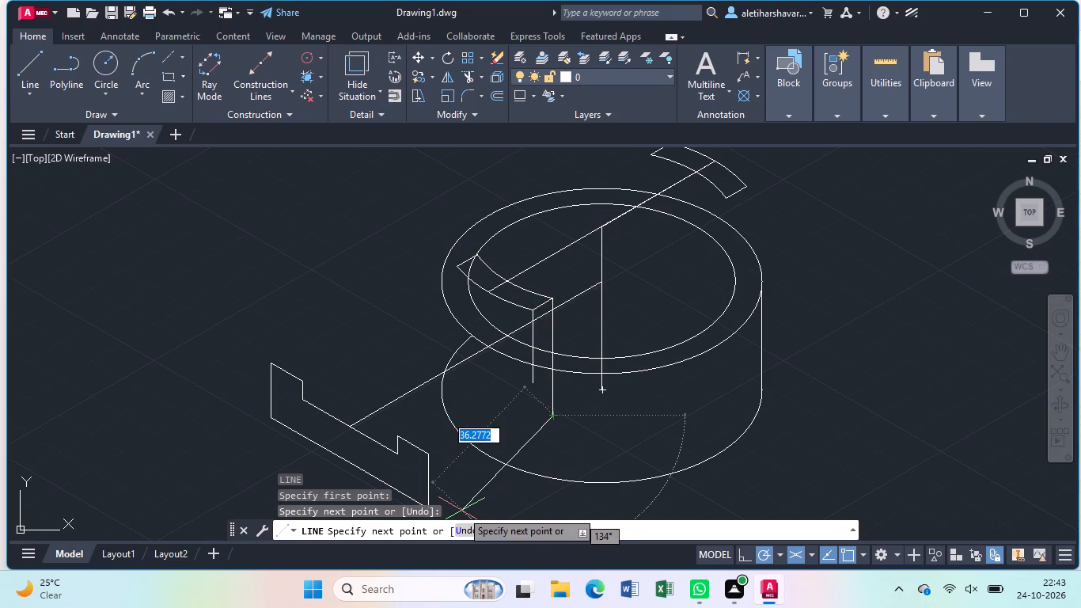
{"action": "key", "text": "Escape"}
Trim the near arc segment's two front vertical lines, the outer one at the outer ring and the inner one at the inner ring.
{"action": "type", "text": "tr"}
{"action": "key", "text": "Return"}
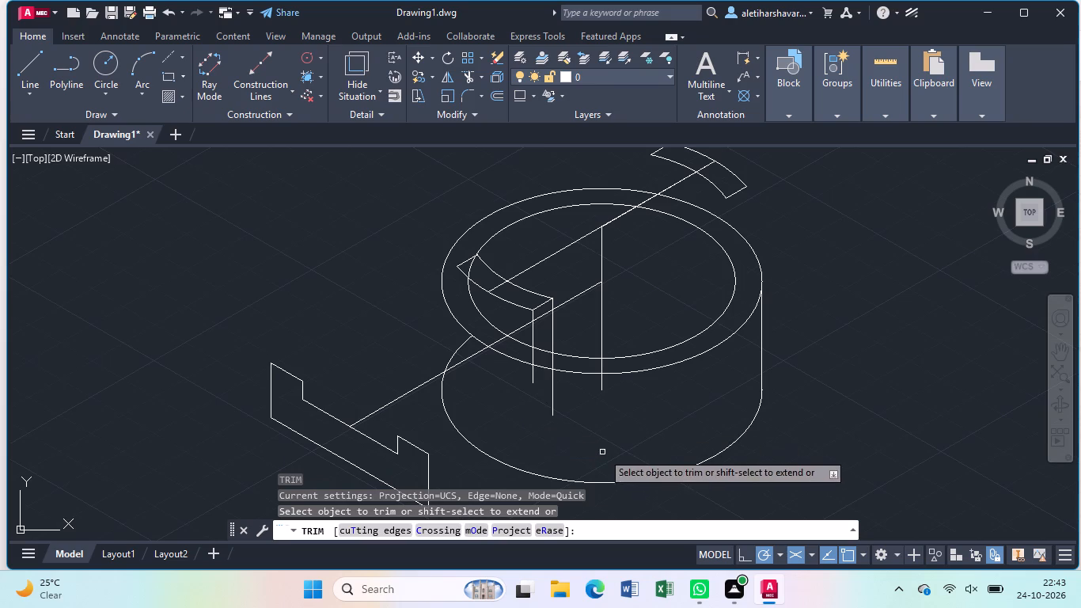
{"action": "left_click", "coordinate": [554, 366]}
{"action": "left_click", "coordinate": [552, 384]}
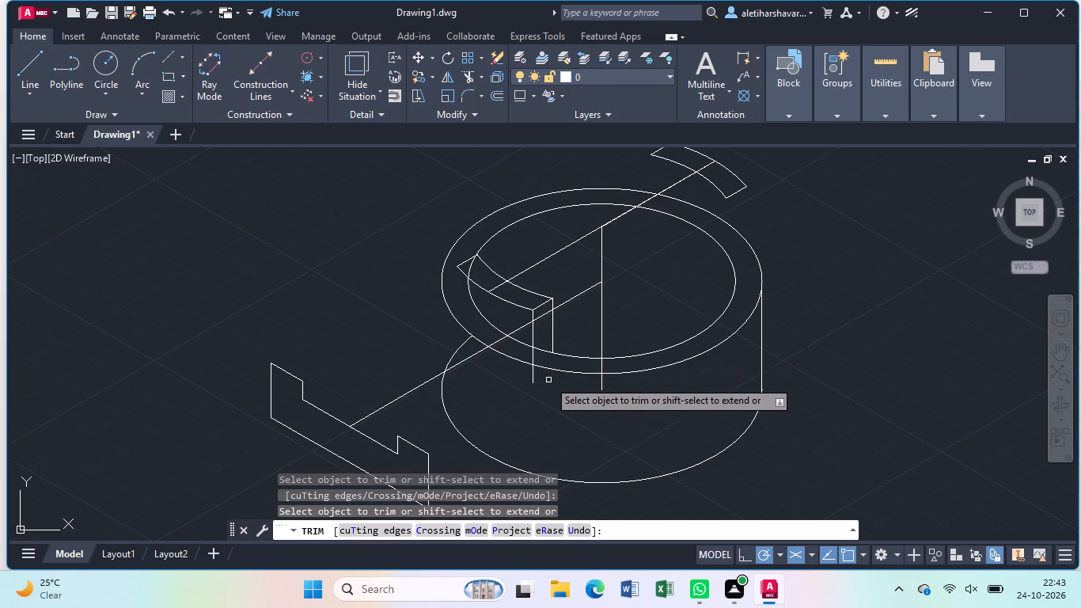
{"action": "left_click", "coordinate": [533, 376]}
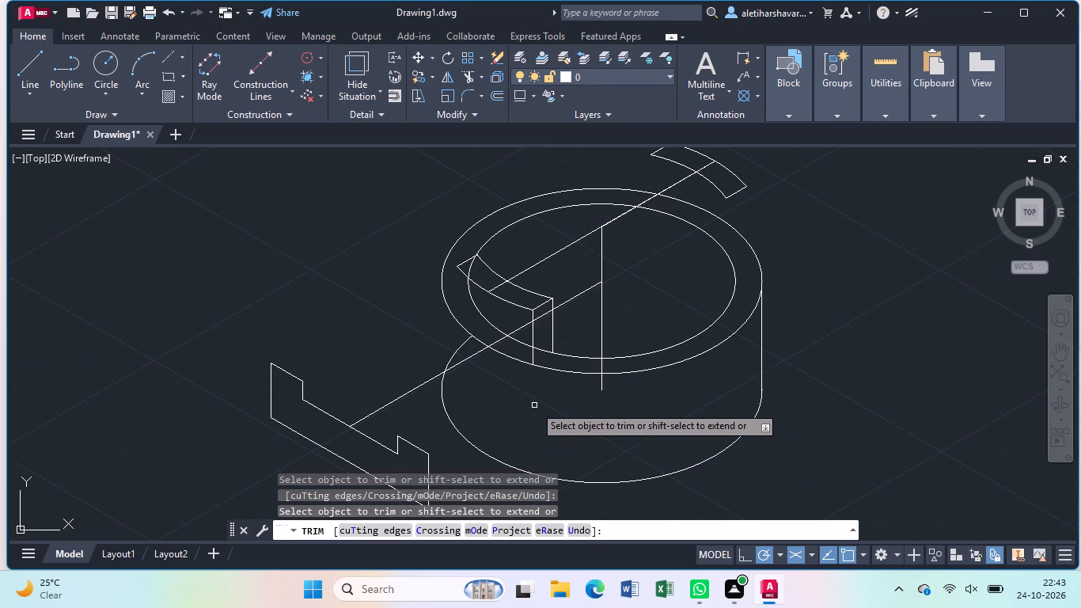
{"action": "key", "text": "Escape"}
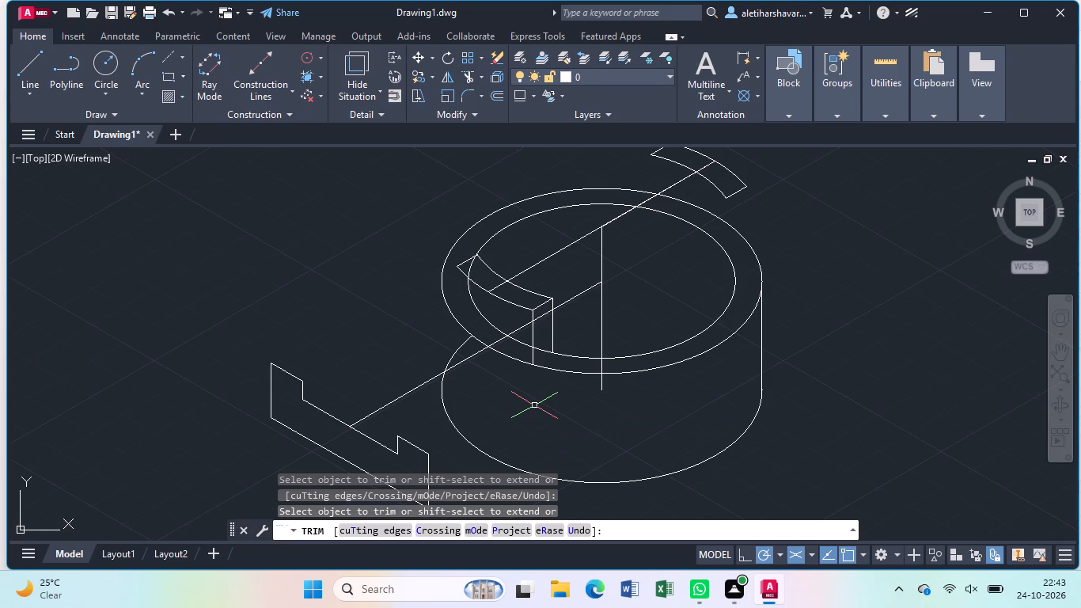
Join the lower ends of the two front vertical edges with a 30° line across the ring, trimming its overshoot past the inner edge.
{"action": "key", "text": "l"}
{"action": "key", "text": "Return"}
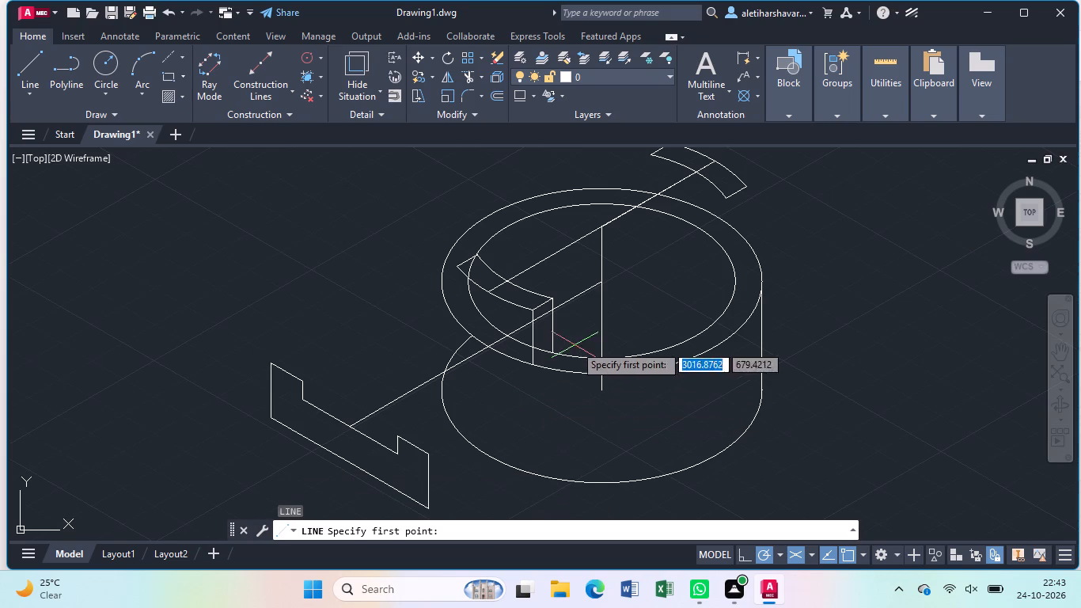
{"action": "left_click", "coordinate": [537, 361]}
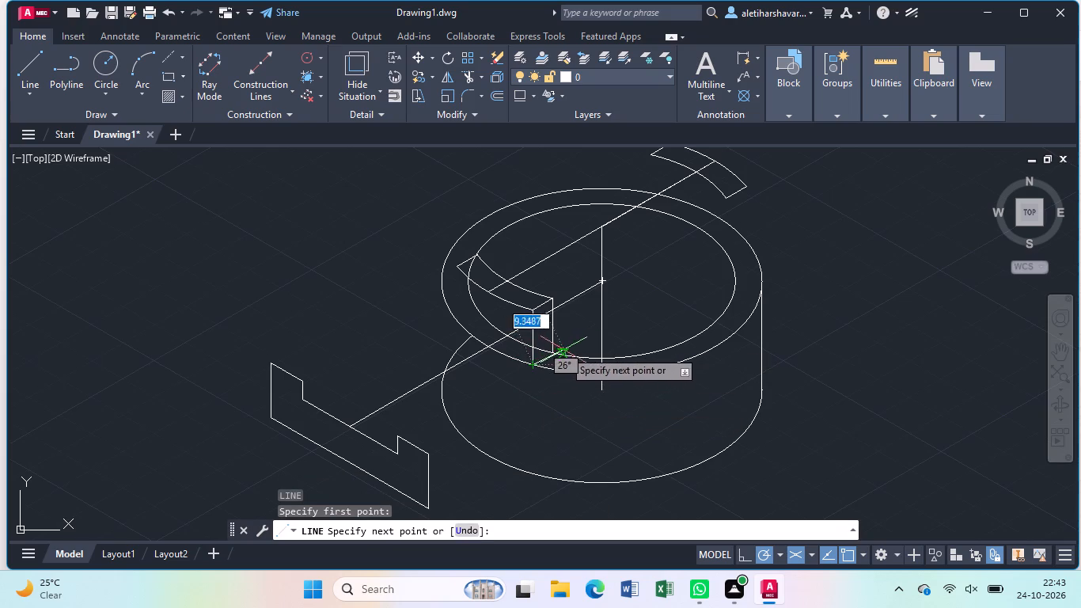
{"action": "left_click", "coordinate": [569, 341]}
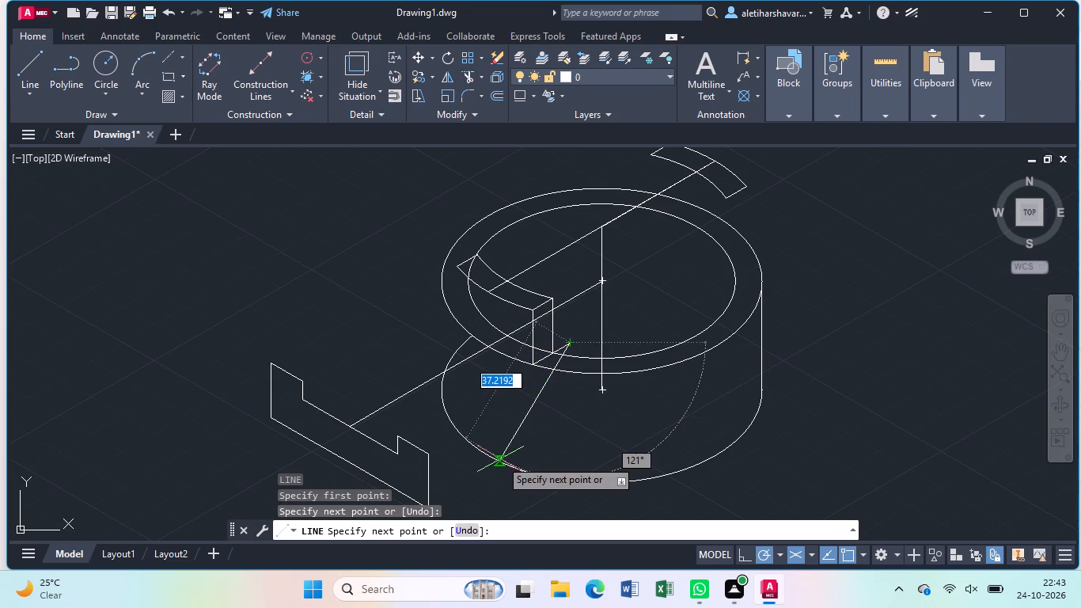
{"action": "key", "text": "Escape"}
{"action": "type", "text": "tr"}
{"action": "key", "text": "Return"}
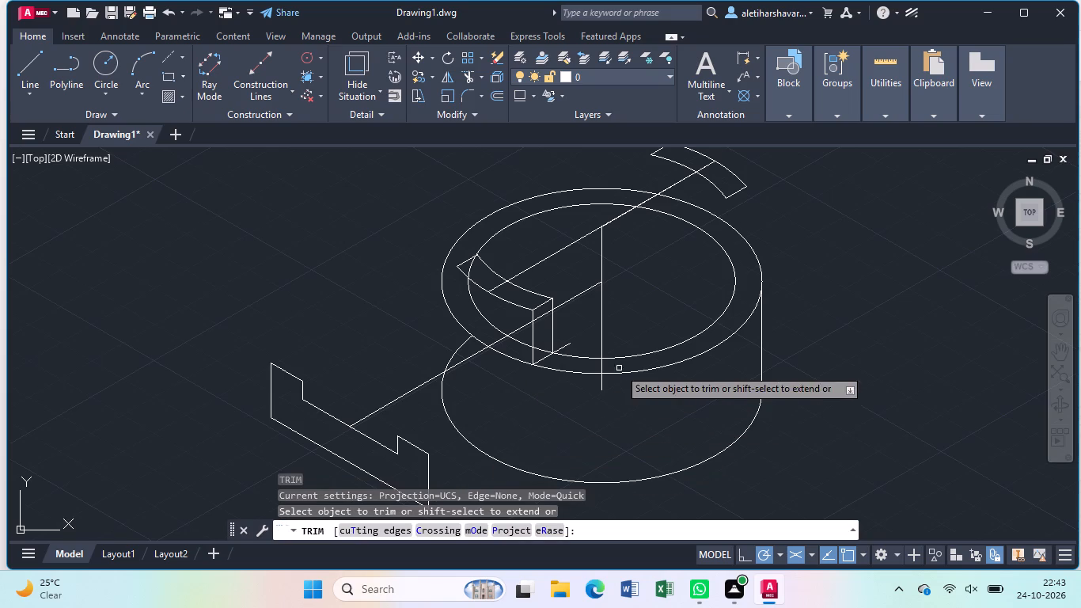
{"action": "left_click", "coordinate": [570, 344]}
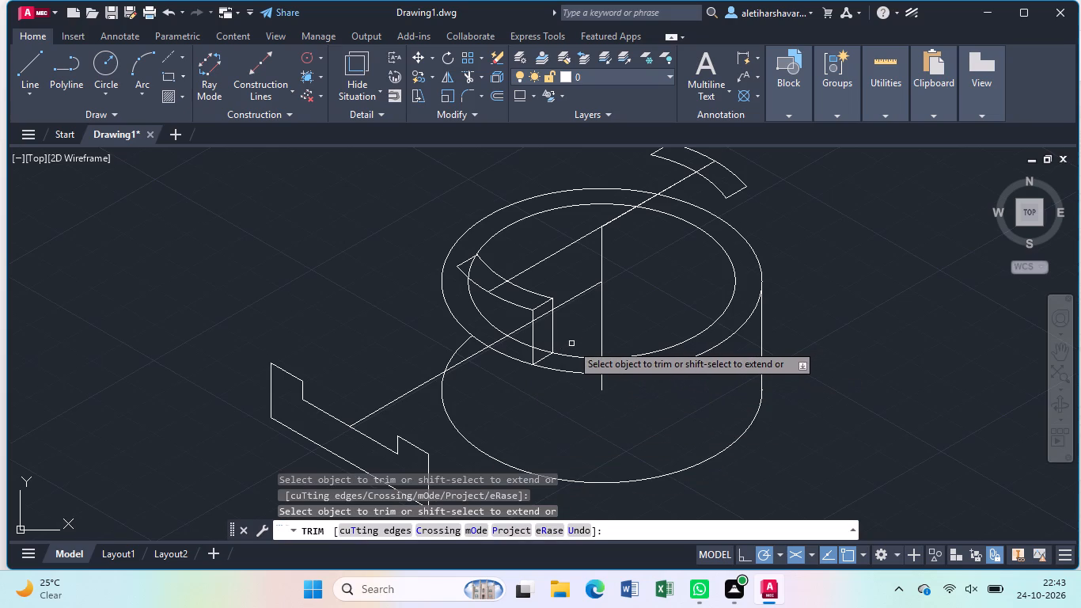
{"action": "key", "text": "Escape"}
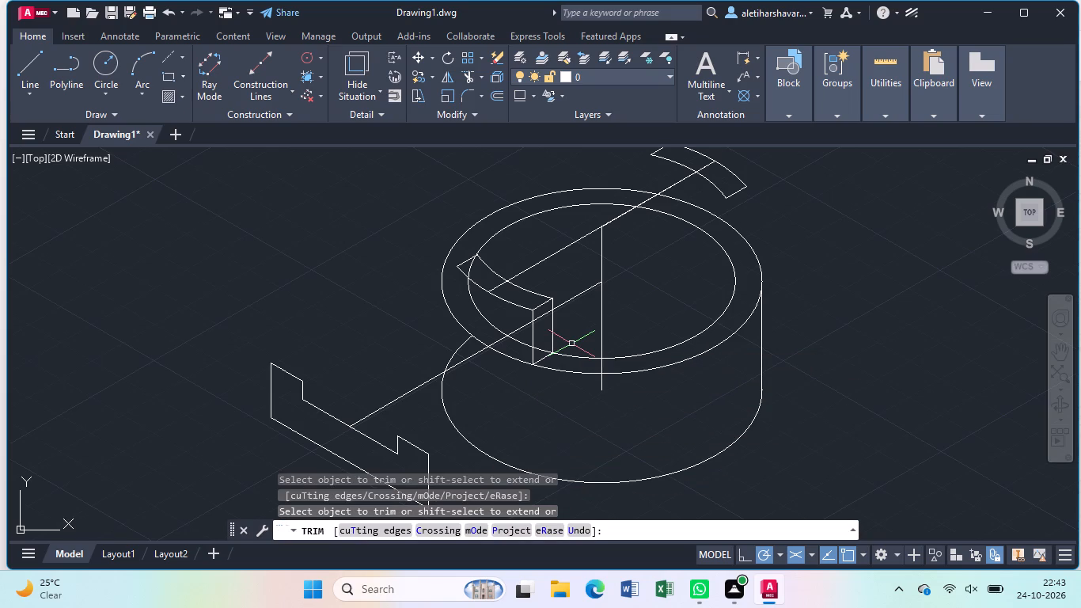
Draw vertical lines down past the rings from the near arc segment's two rear left corners, the outer one about 33 units long.
{"action": "key", "text": "l"}
{"action": "key", "text": "Return"}
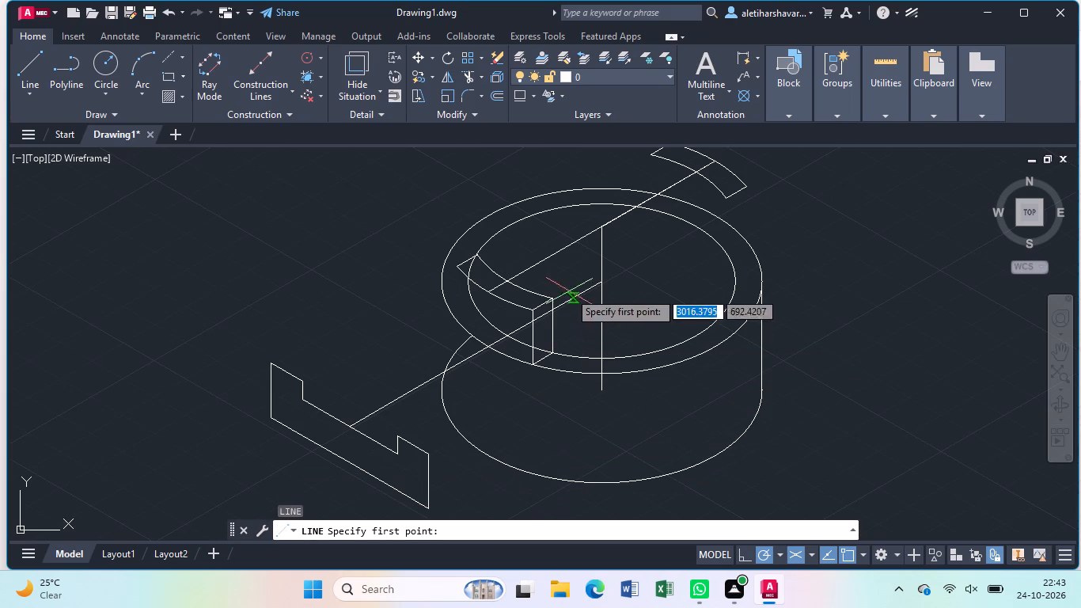
{"action": "left_click", "coordinate": [458, 268]}
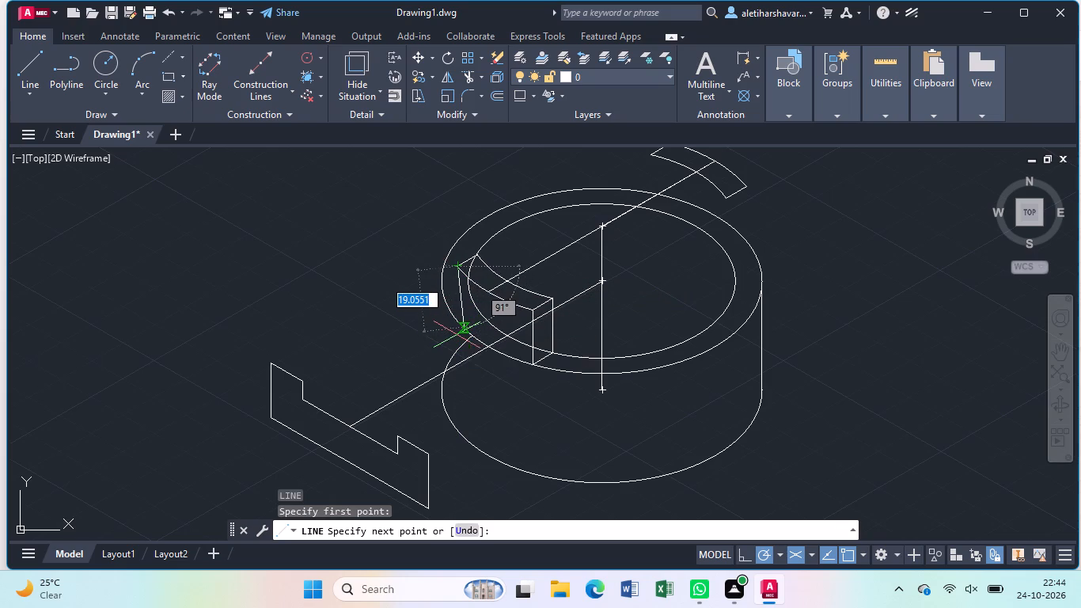
{"action": "middle_click_drag", "start_coordinate": [458, 335], "coordinate": [400, 278]}
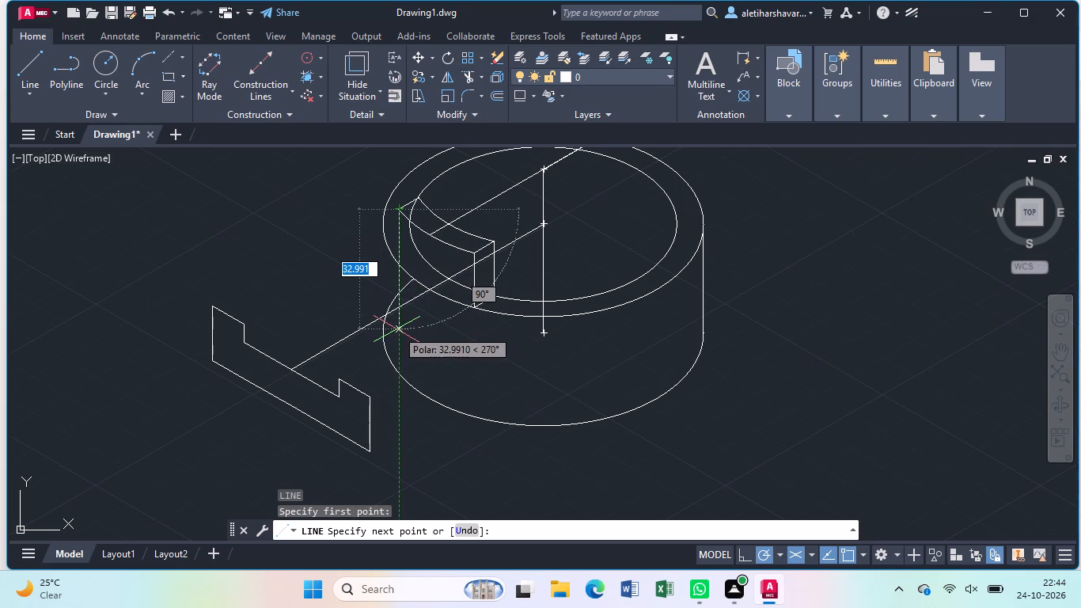
{"action": "left_click", "coordinate": [396, 329]}
{"action": "key", "text": "Escape"}
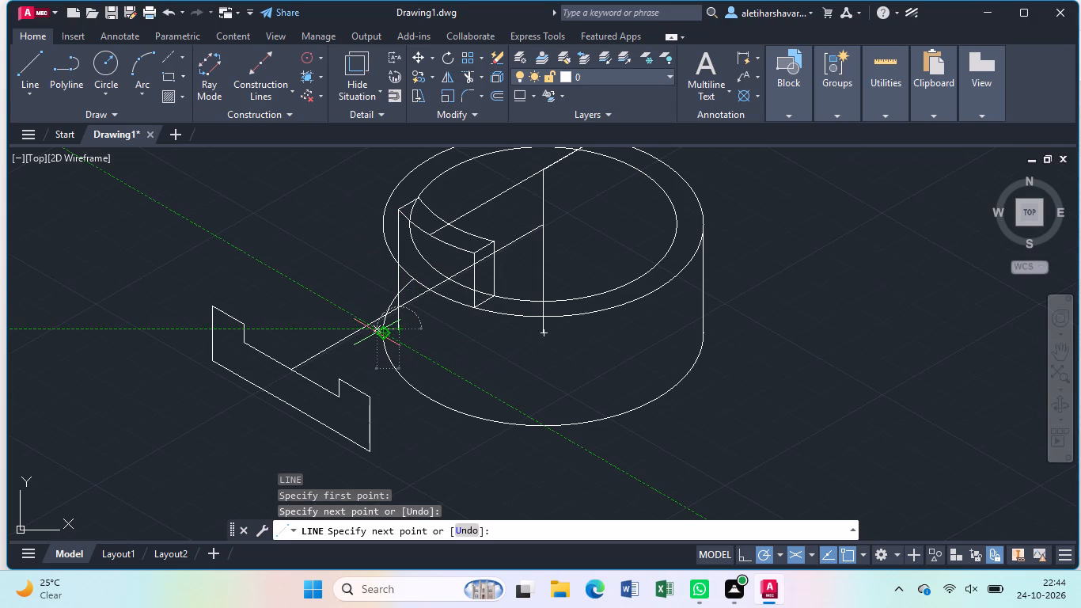
{"action": "key", "text": "l"}
{"action": "key", "text": "Return"}
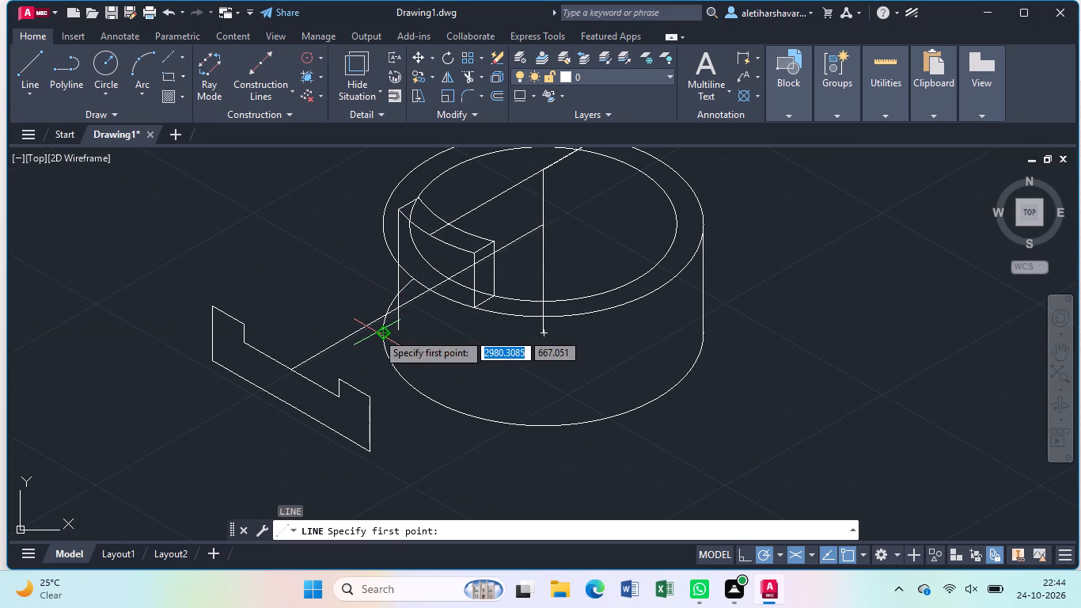
{"action": "left_click", "coordinate": [422, 203]}
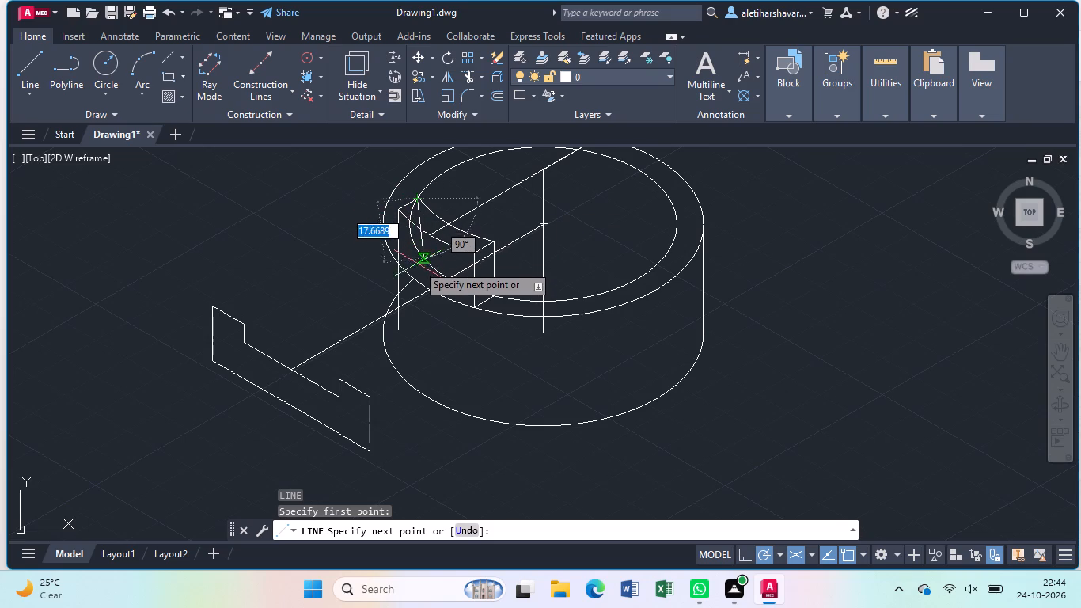
{"action": "left_click", "coordinate": [425, 336]}
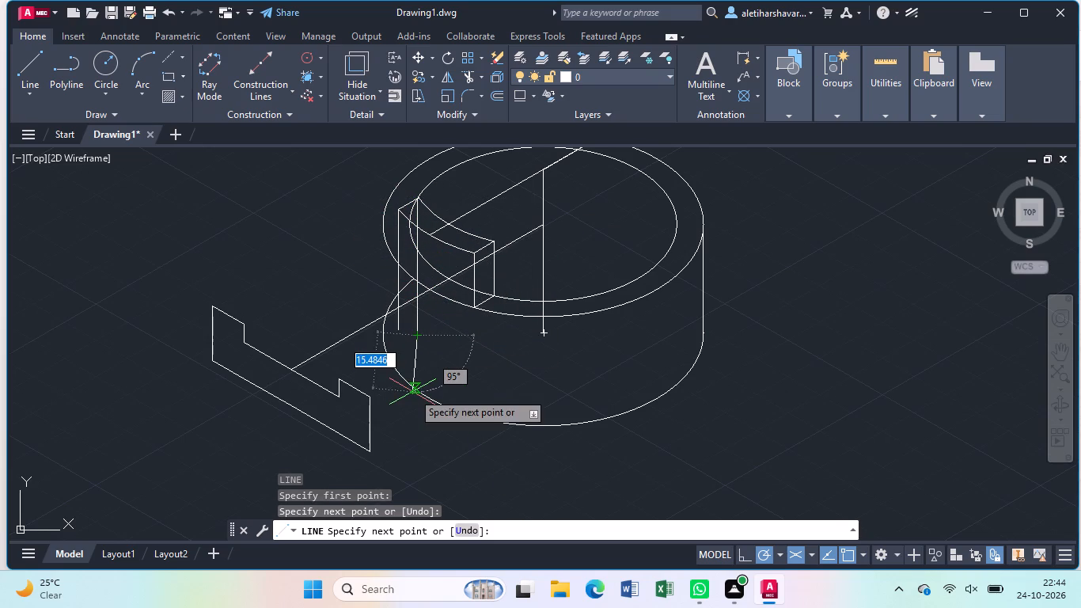
{"action": "key", "text": "Escape"}
Trim the two rear left vertical lines, the outer one at the outer ring and the inner one at the inner ring.
{"action": "type", "text": "tr"}
{"action": "key", "text": "Return"}
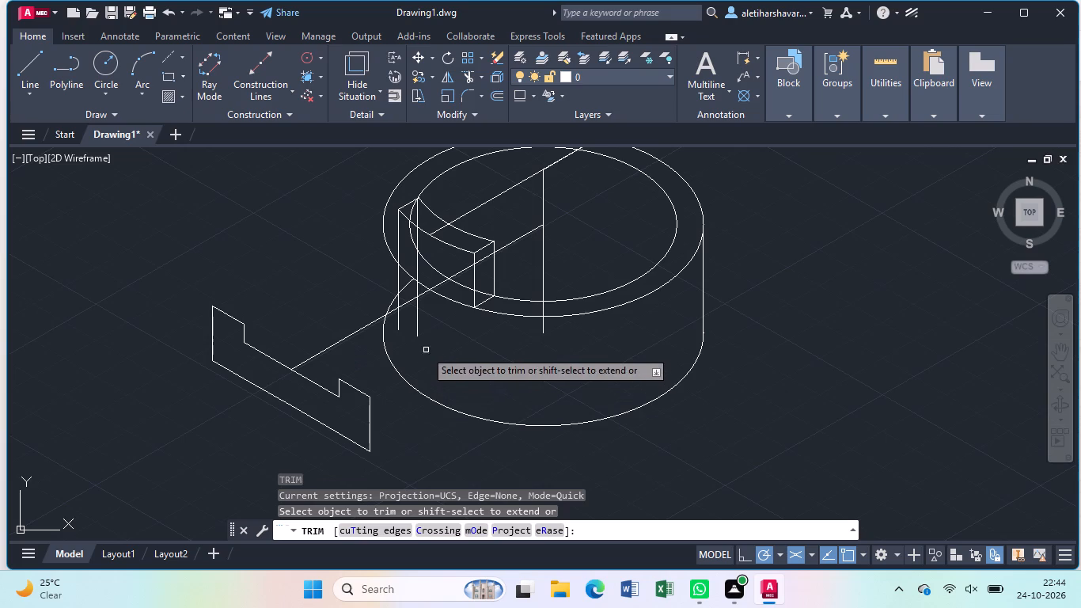
{"action": "left_click", "coordinate": [398, 281]}
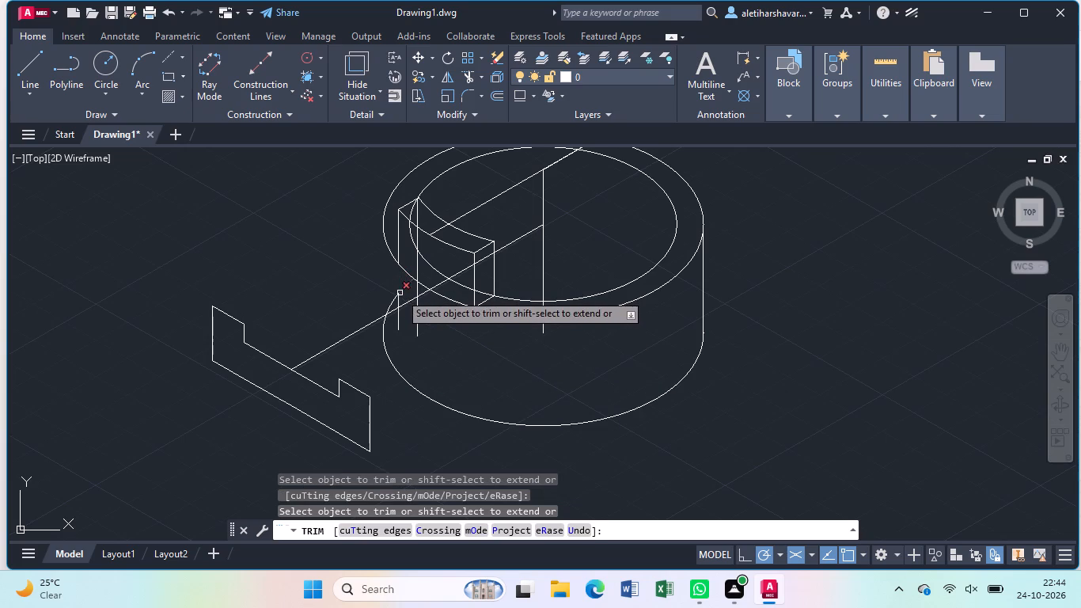
{"action": "left_click", "coordinate": [400, 303]}
{"action": "left_click", "coordinate": [398, 321]}
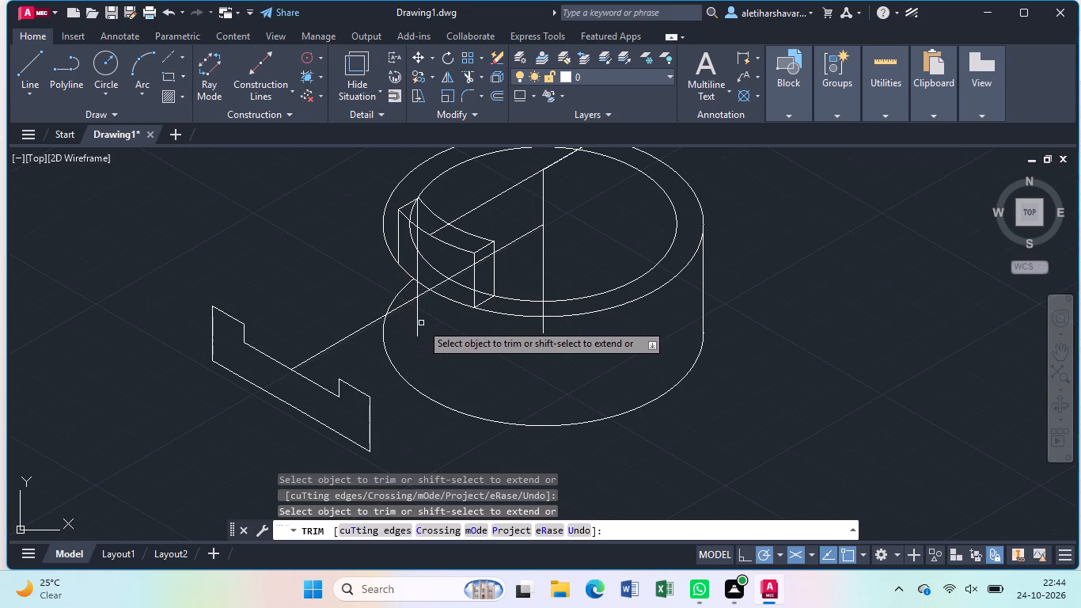
{"action": "left_click", "coordinate": [415, 327]}
{"action": "left_click", "coordinate": [421, 318]}
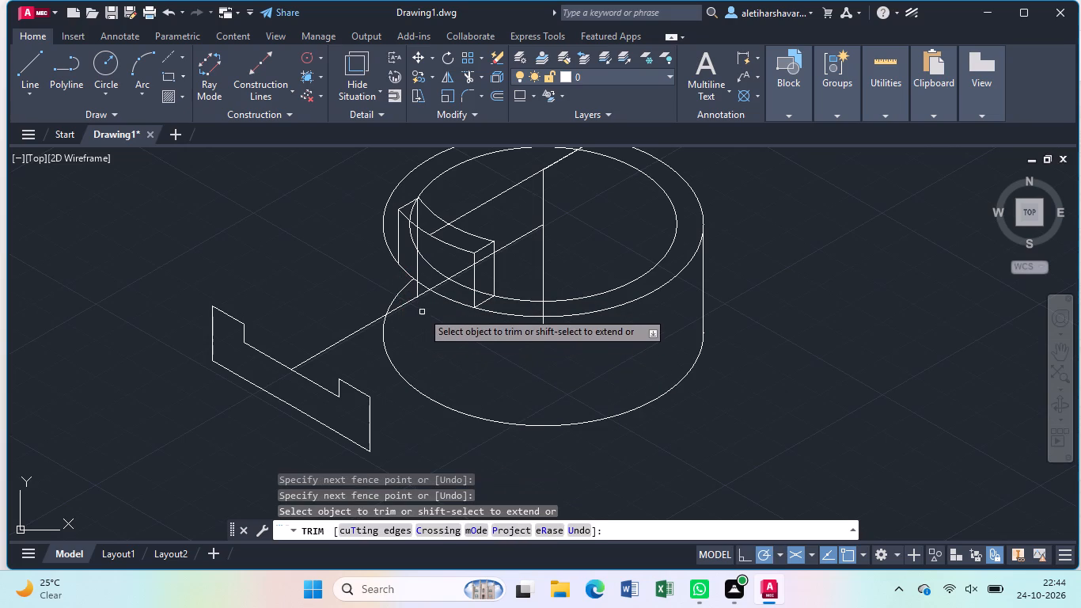
{"action": "left_click", "coordinate": [419, 290]}
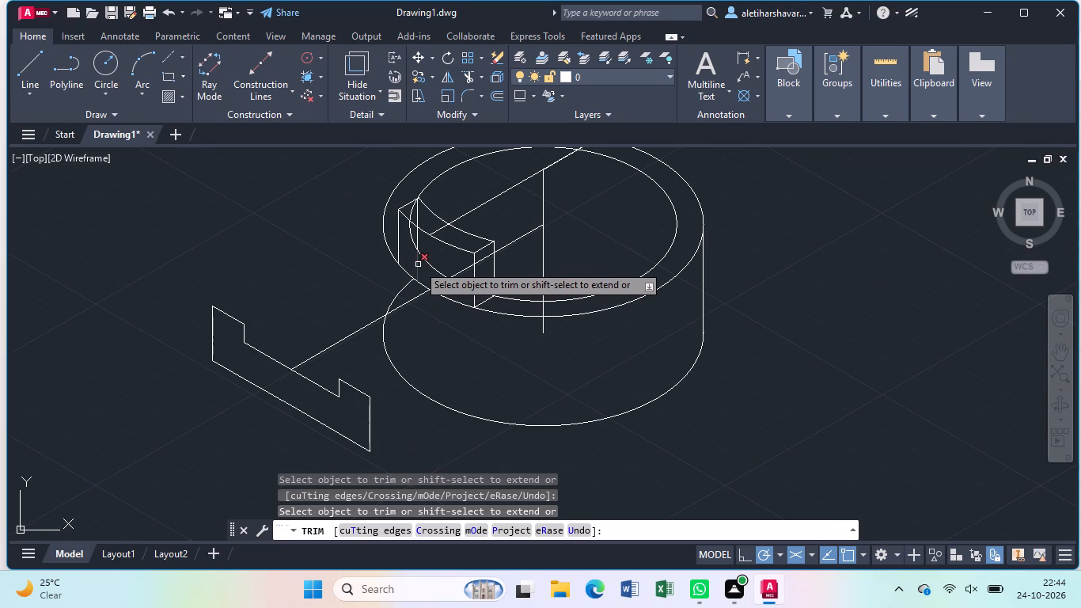
{"action": "left_click", "coordinate": [418, 264]}
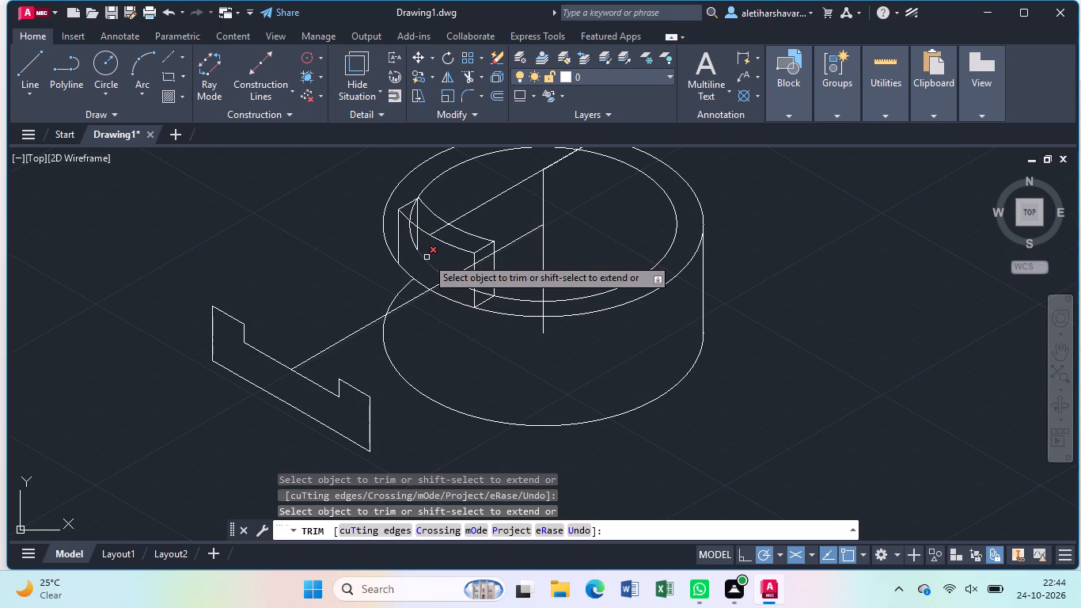
Trim away the outer and inner top ring arcs that cross the near arc segment's curved face and front end face.
{"action": "left_click", "coordinate": [427, 257]}
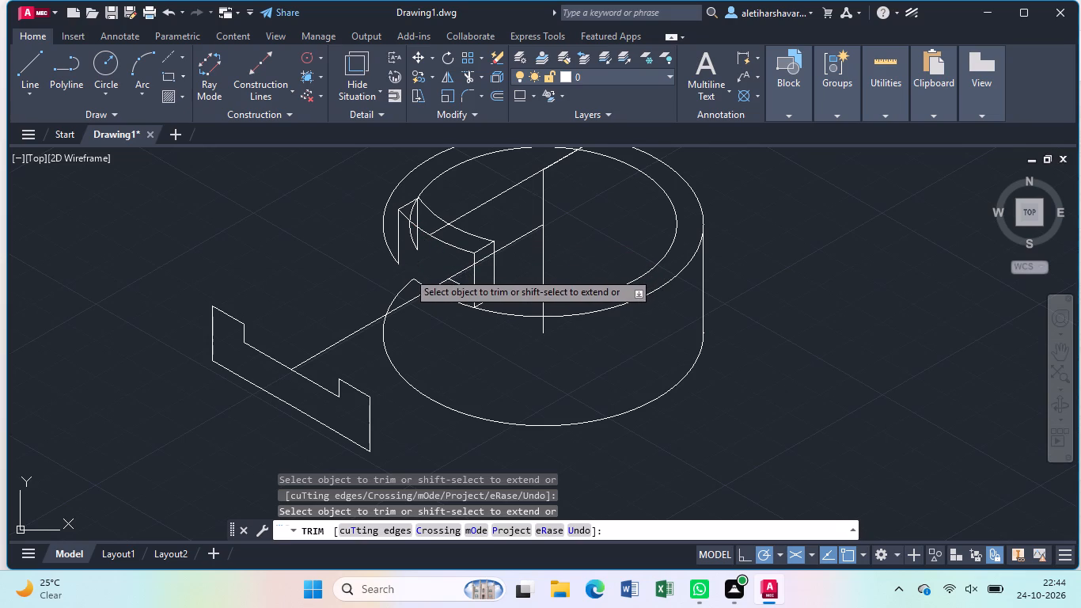
{"action": "left_click", "coordinate": [408, 272]}
{"action": "left_click", "coordinate": [419, 282]}
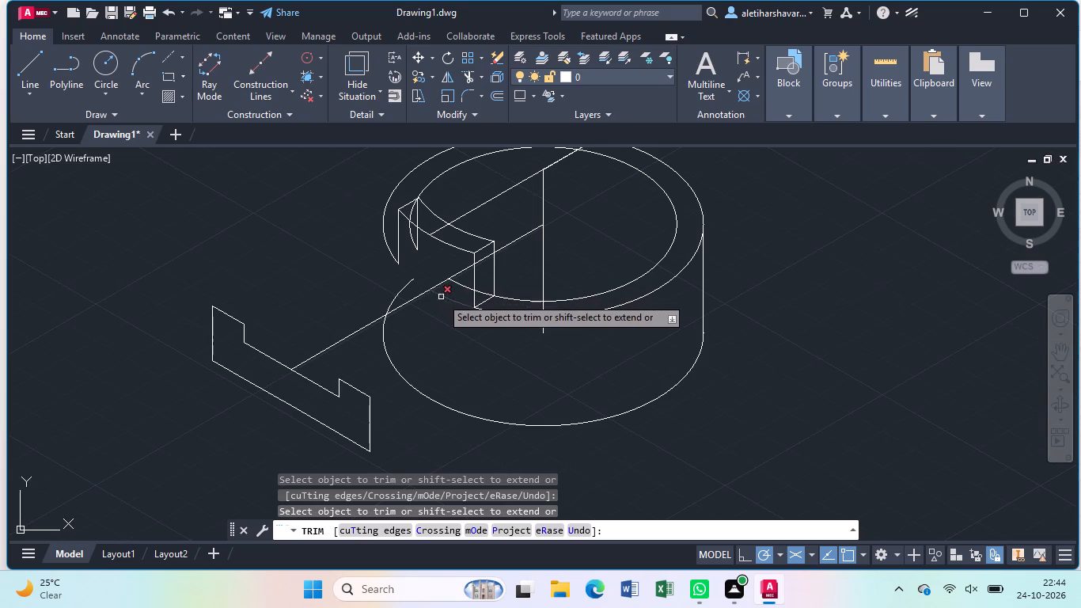
{"action": "left_click", "coordinate": [445, 298]}
{"action": "left_click", "coordinate": [459, 284]}
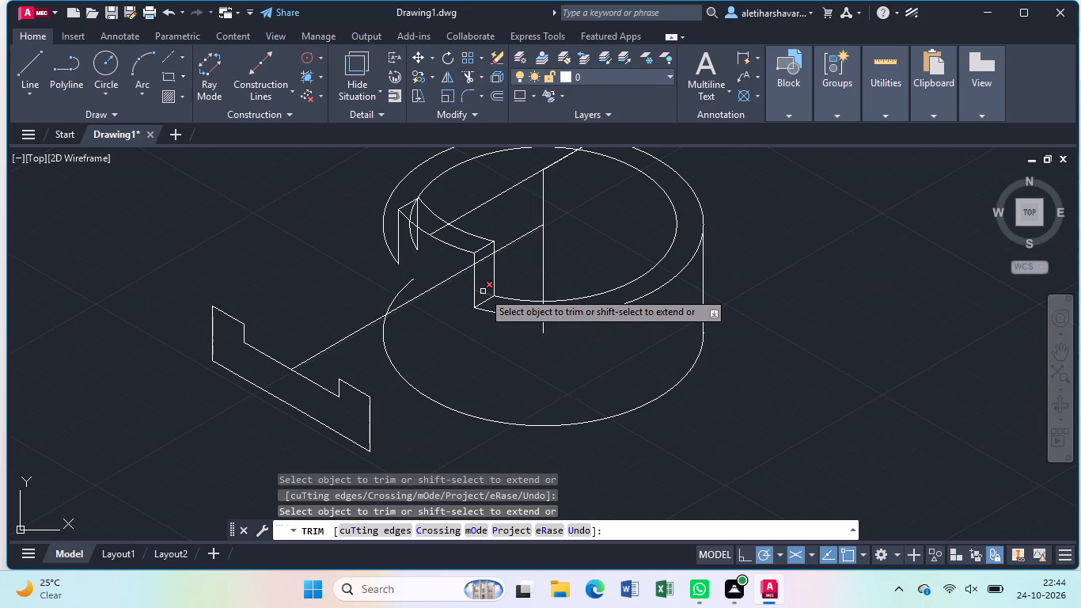
{"action": "left_click", "coordinate": [483, 291]}
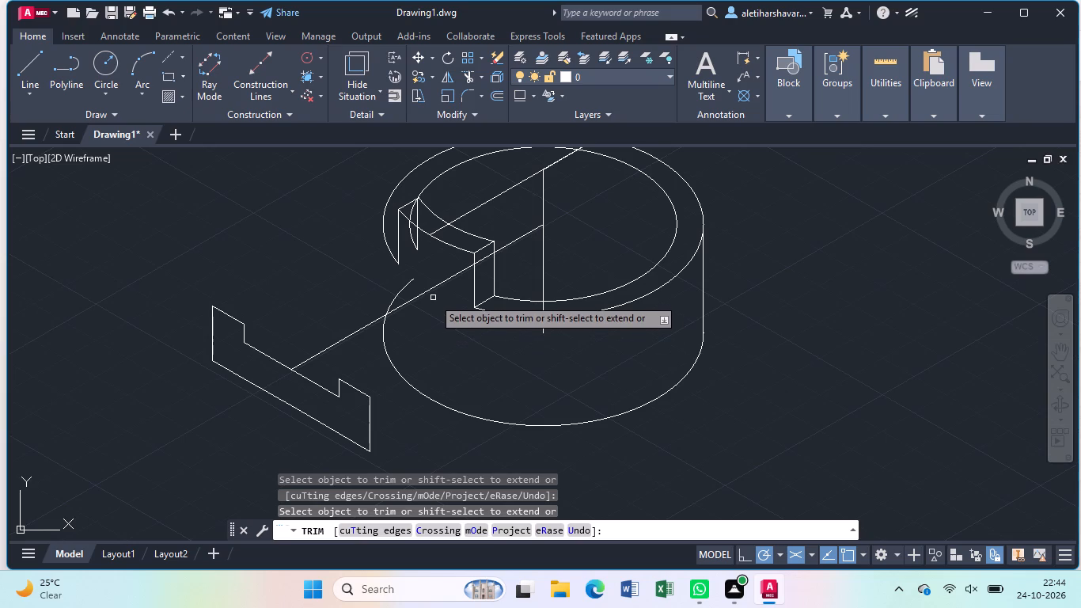
Remove the remaining inner ring arc and inner vertical line hidden behind the near arc segment's rear left end.
{"action": "left_click", "coordinate": [414, 243]}
{"action": "left_click", "coordinate": [418, 244]}
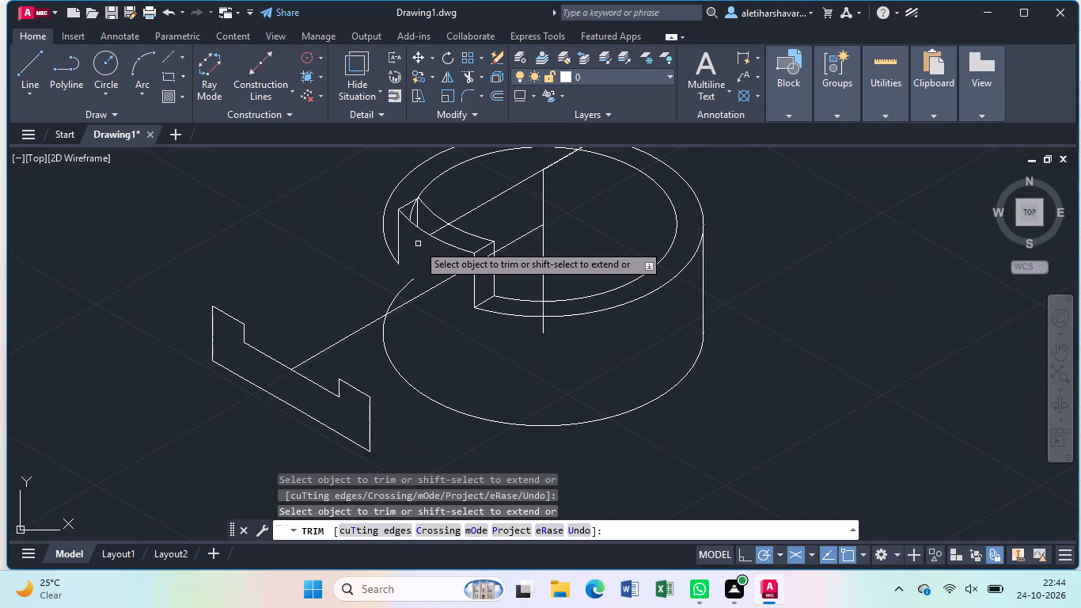
{"action": "left_click", "coordinate": [419, 218]}
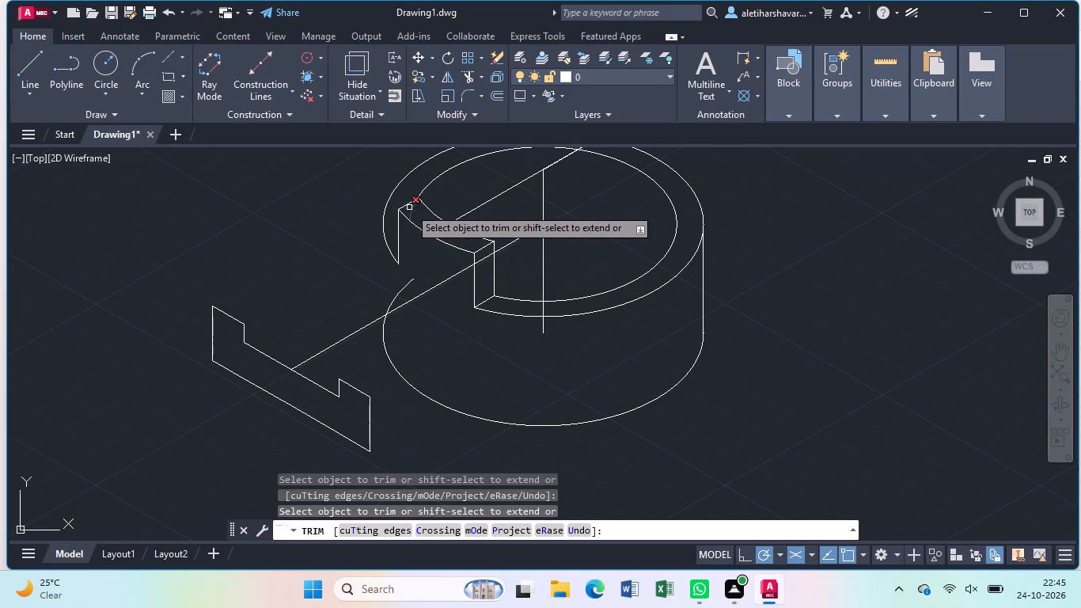
{"action": "left_click", "coordinate": [409, 207]}
{"action": "left_click", "coordinate": [415, 218]}
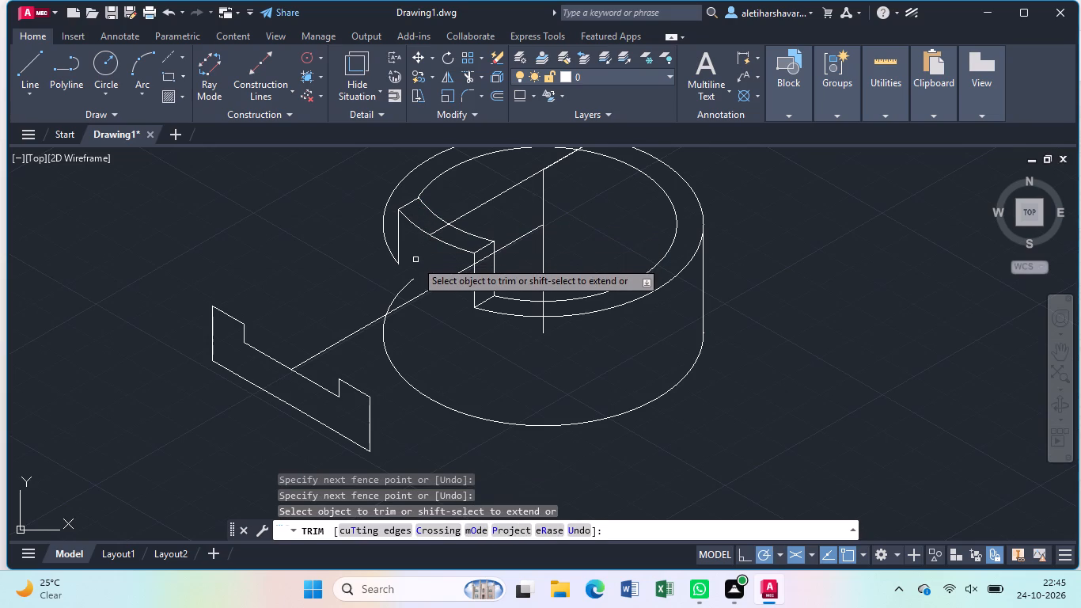
{"action": "key", "text": "Escape"}
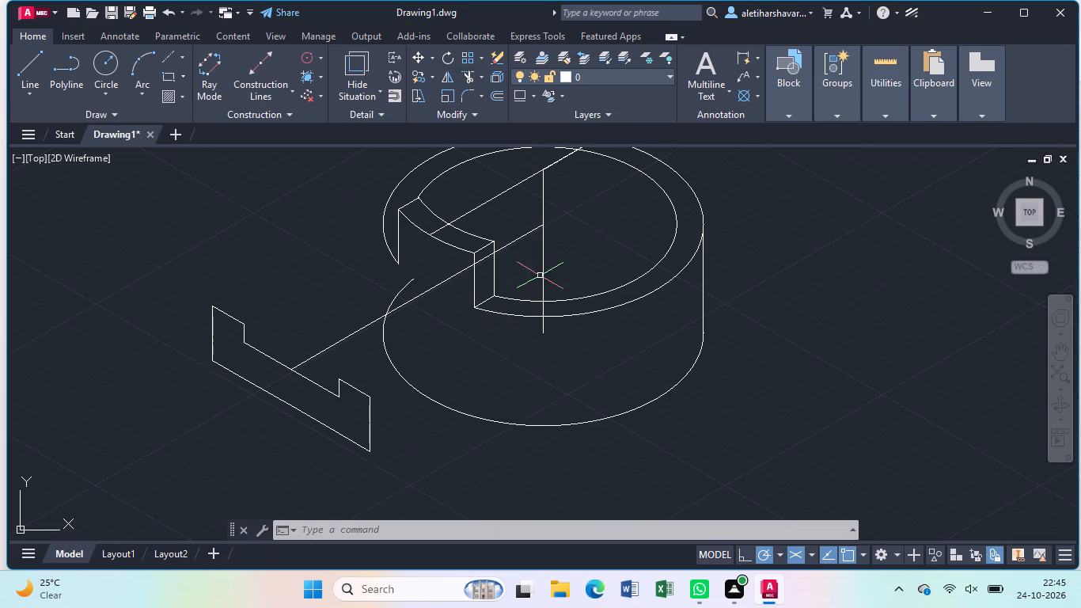
Draw vertical lines down past the rings from the far arc segment's two front right corners, the outer one about 23 units long.
{"action": "middle_click_drag", "start_coordinate": [583, 256], "coordinate": [453, 408]}
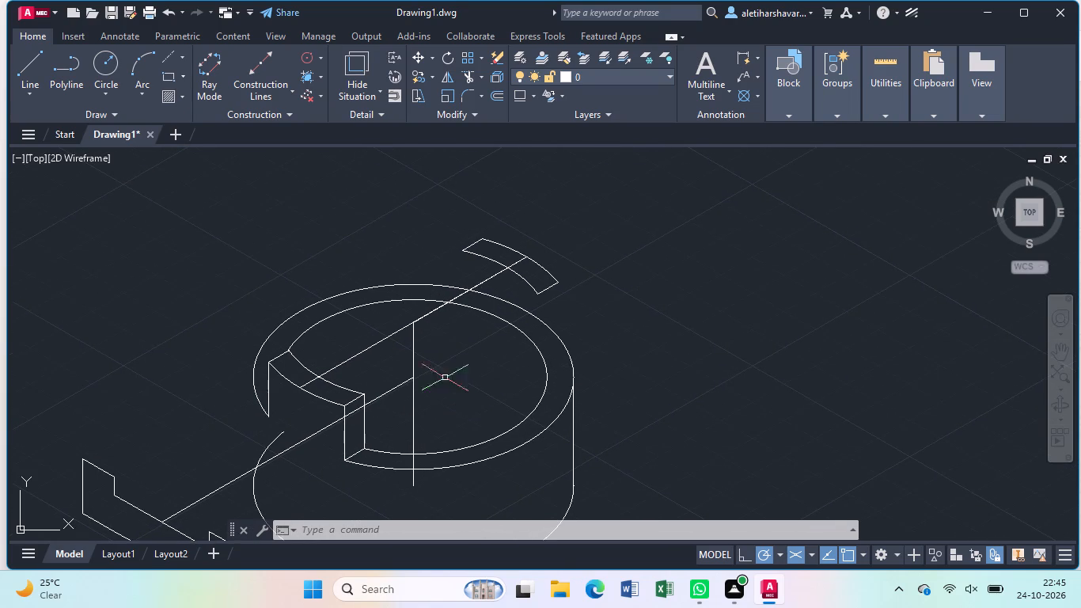
{"action": "key", "text": "l"}
{"action": "key", "text": "Return"}
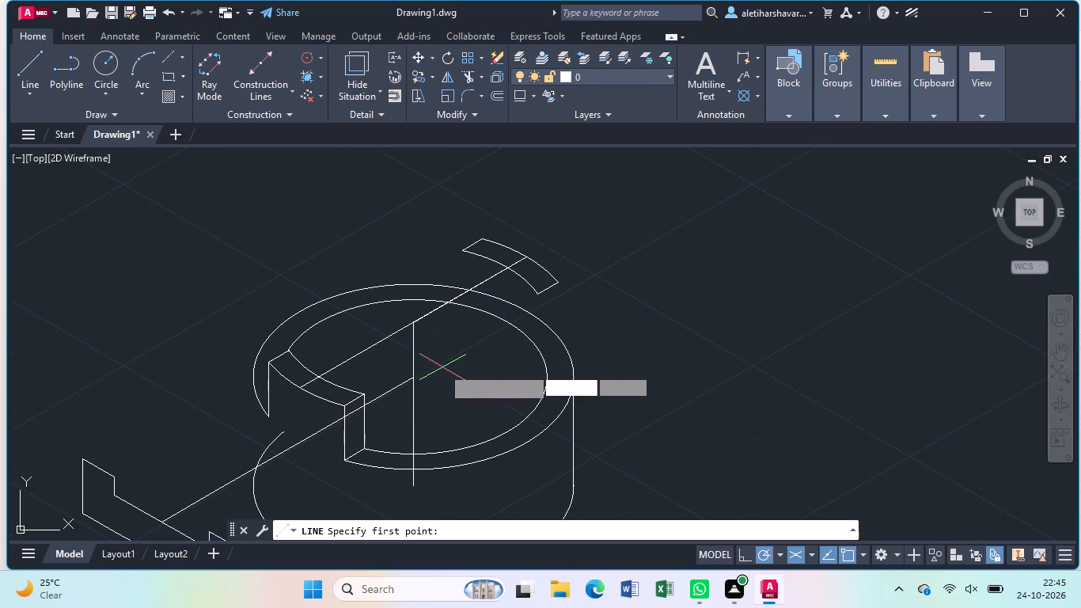
{"action": "left_click", "coordinate": [561, 285]}
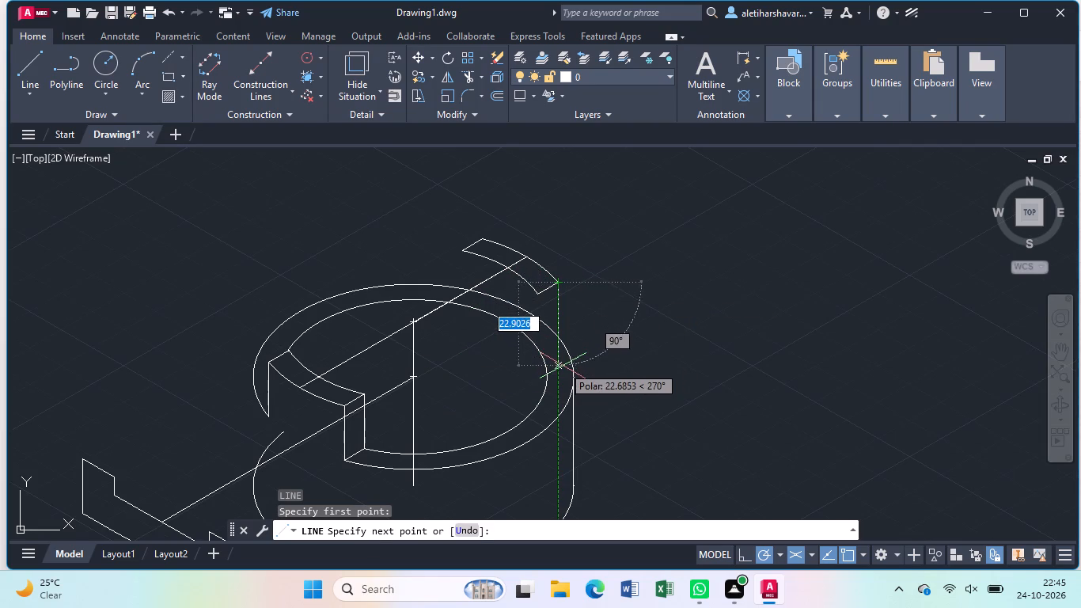
{"action": "left_click", "coordinate": [563, 367]}
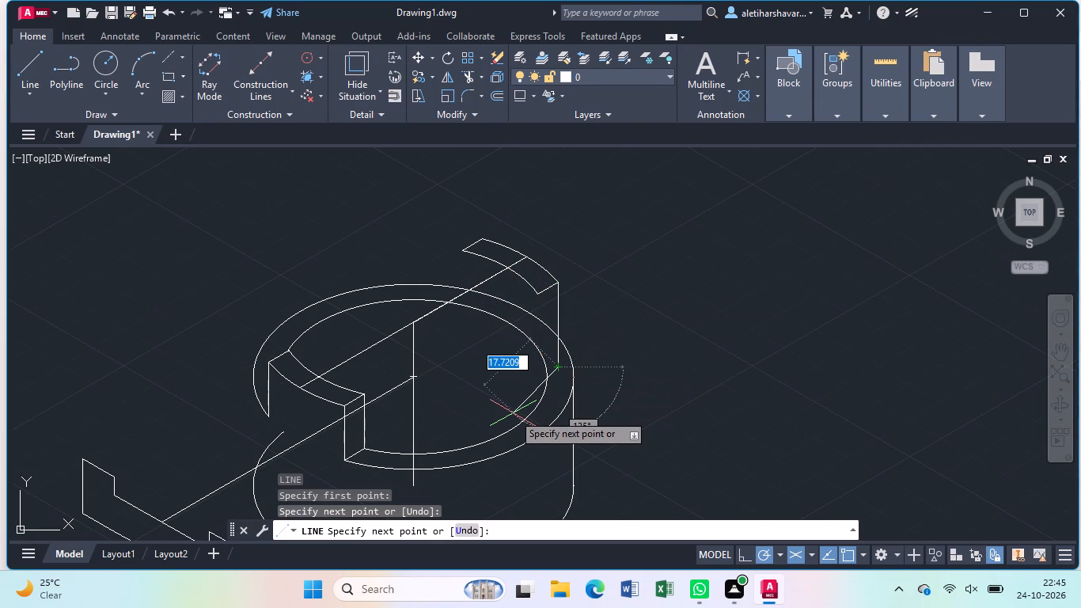
{"action": "key", "text": "l"}
{"action": "key", "text": "Return"}
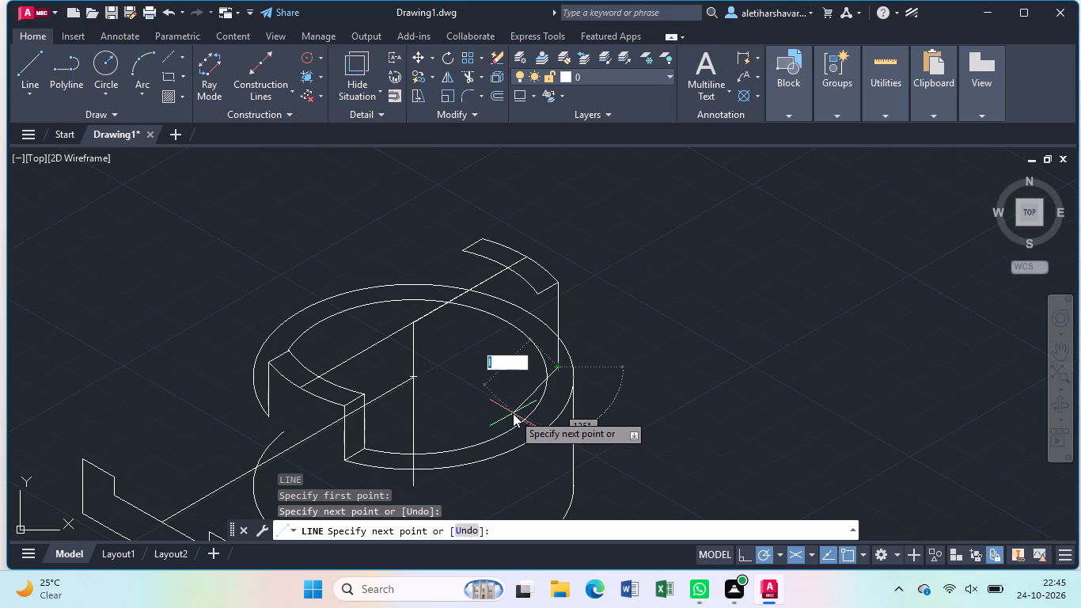
{"action": "key", "text": "Escape"}
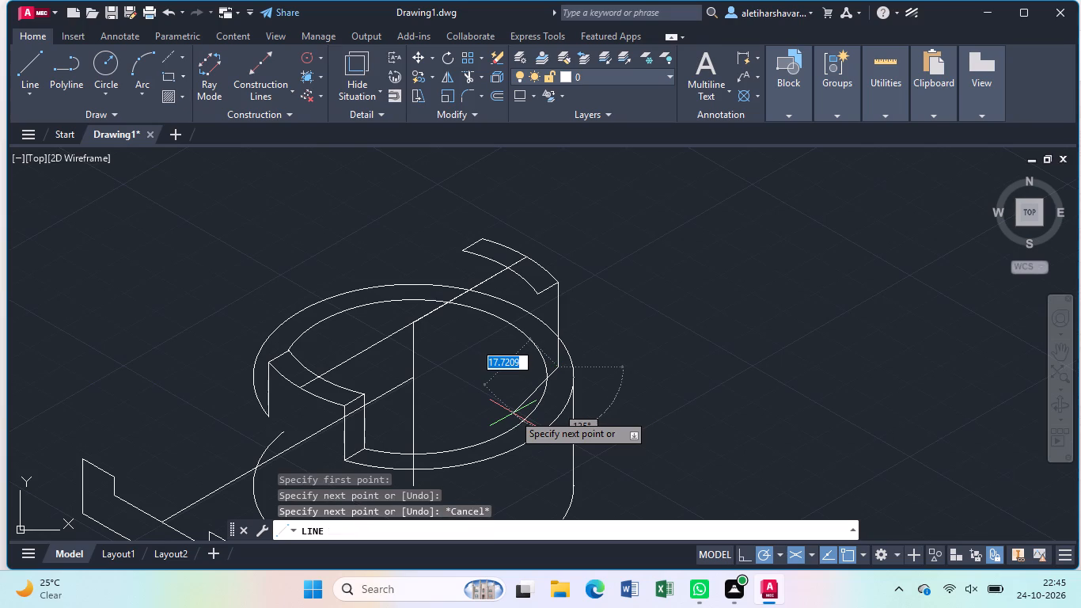
{"action": "key", "text": "l"}
{"action": "key", "text": "Return"}
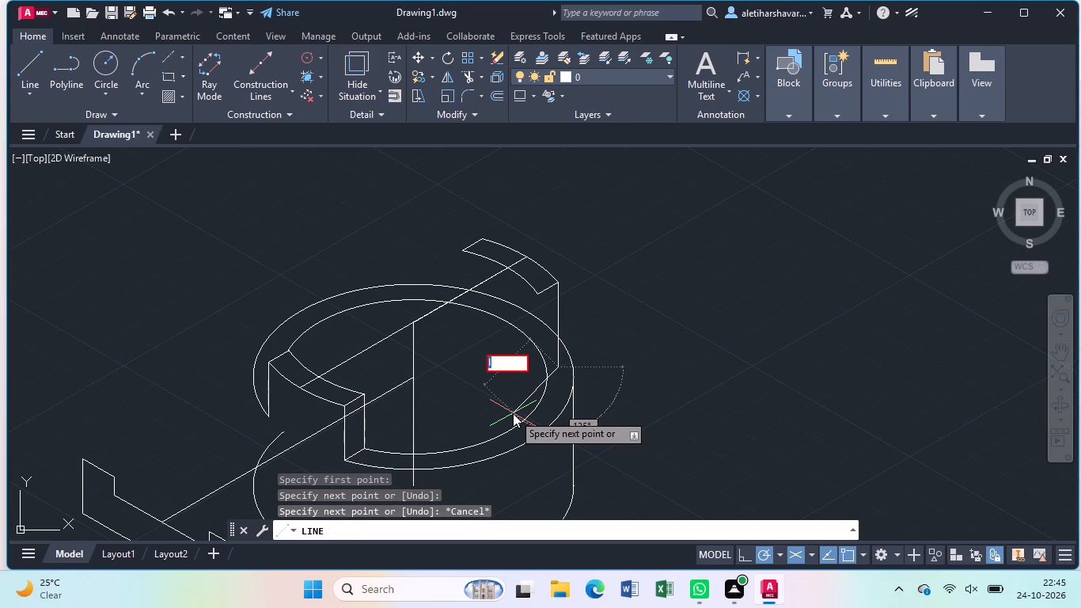
{"action": "left_click", "coordinate": [533, 287]}
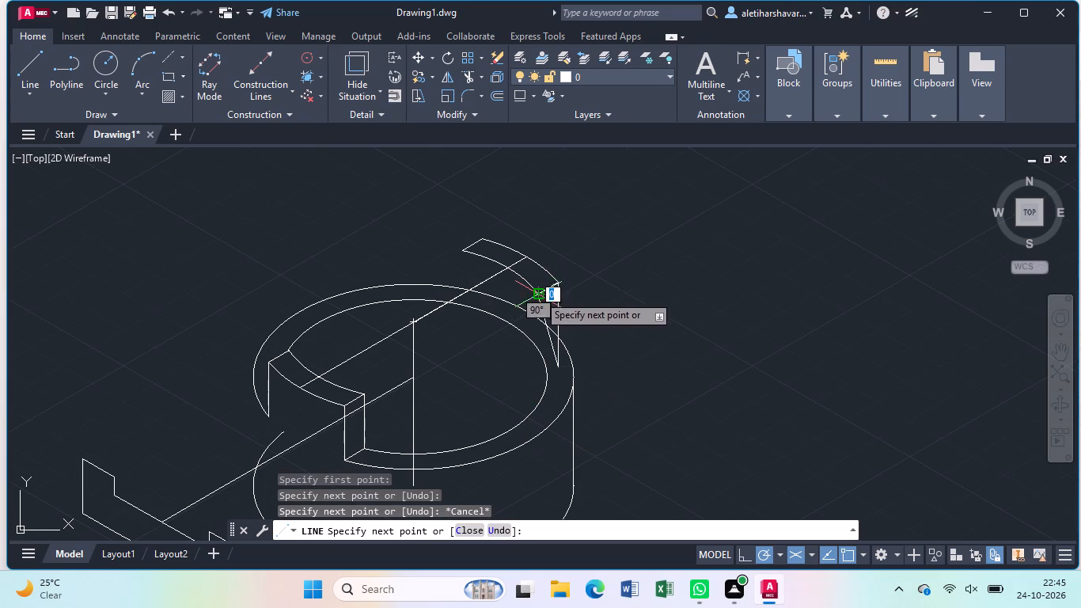
{"action": "left_click", "coordinate": [537, 405]}
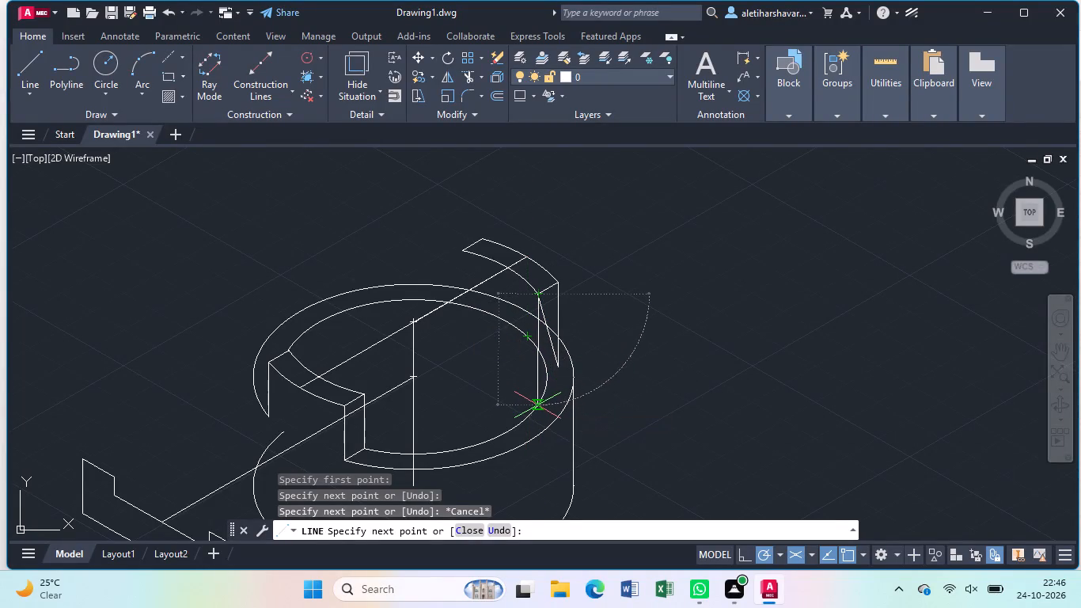
{"action": "key", "text": "Escape"}
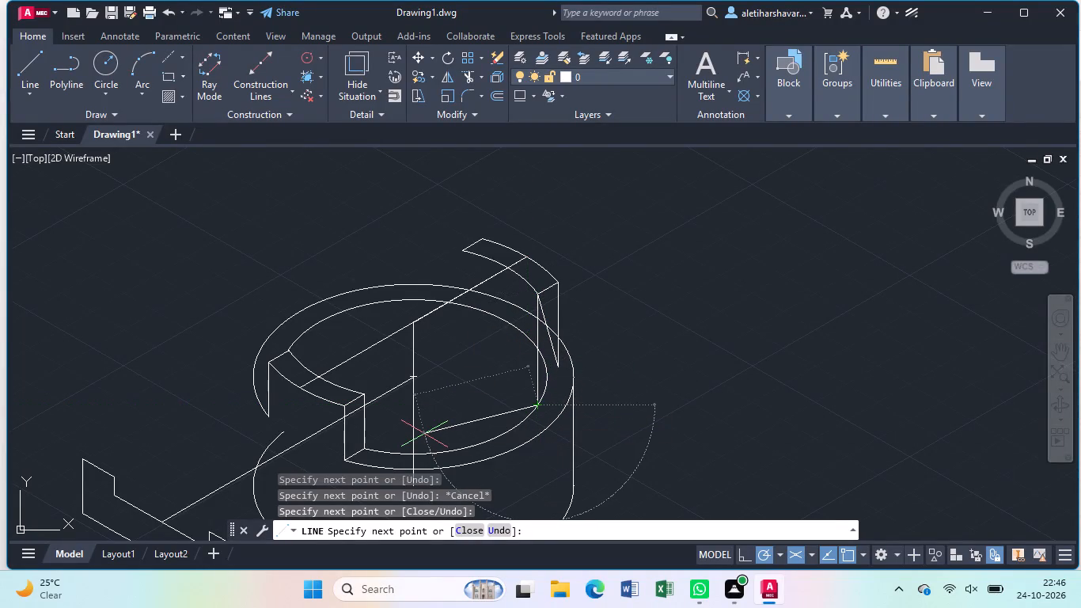
Trim away the stray diagonal between the two front right vertical lines, and cut those lines at the outer and inner rings.
{"action": "type", "text": "tr"}
{"action": "key", "text": "Return"}
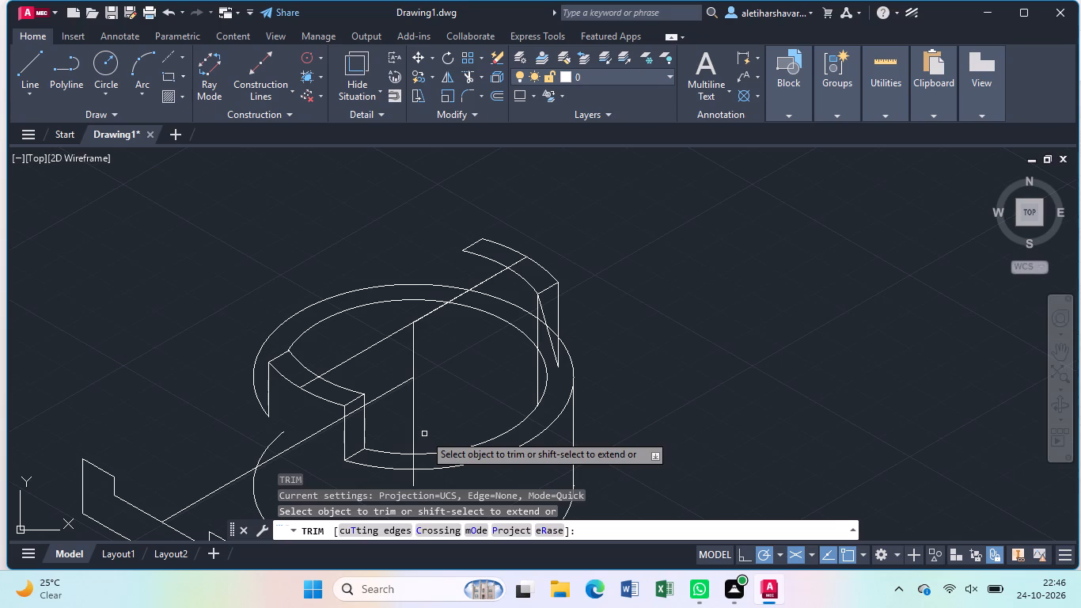
{"action": "left_click", "coordinate": [545, 315]}
{"action": "left_click", "coordinate": [552, 341]}
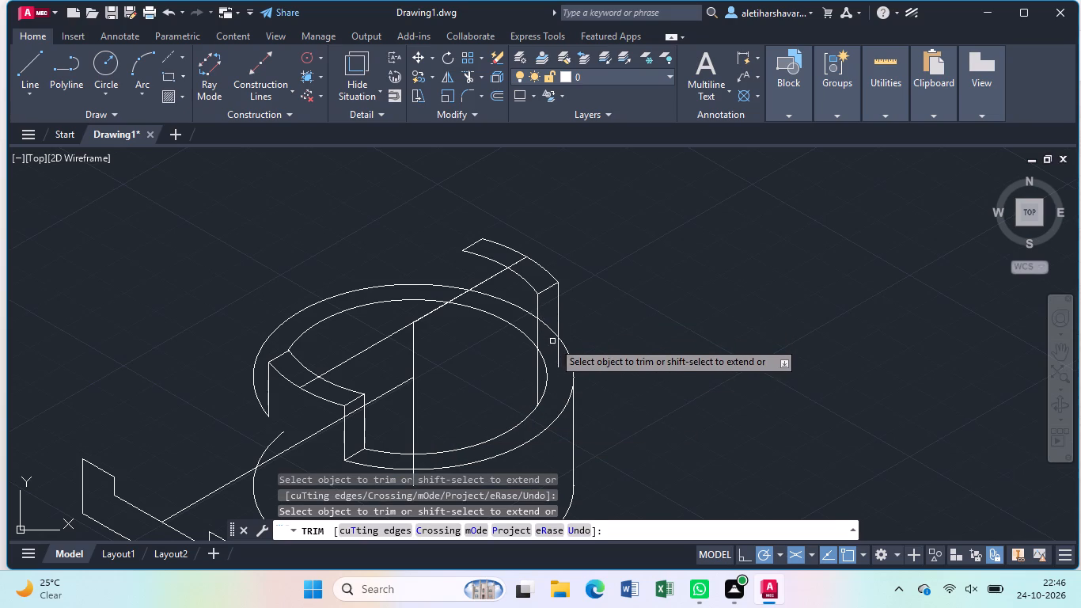
{"action": "left_click", "coordinate": [557, 354]}
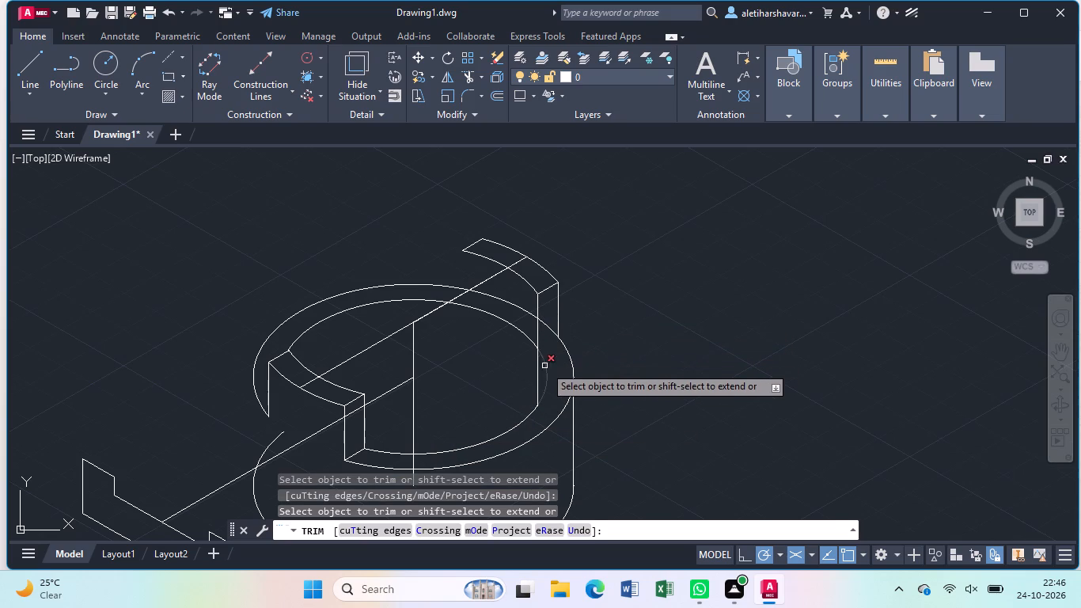
{"action": "left_click", "coordinate": [538, 370]}
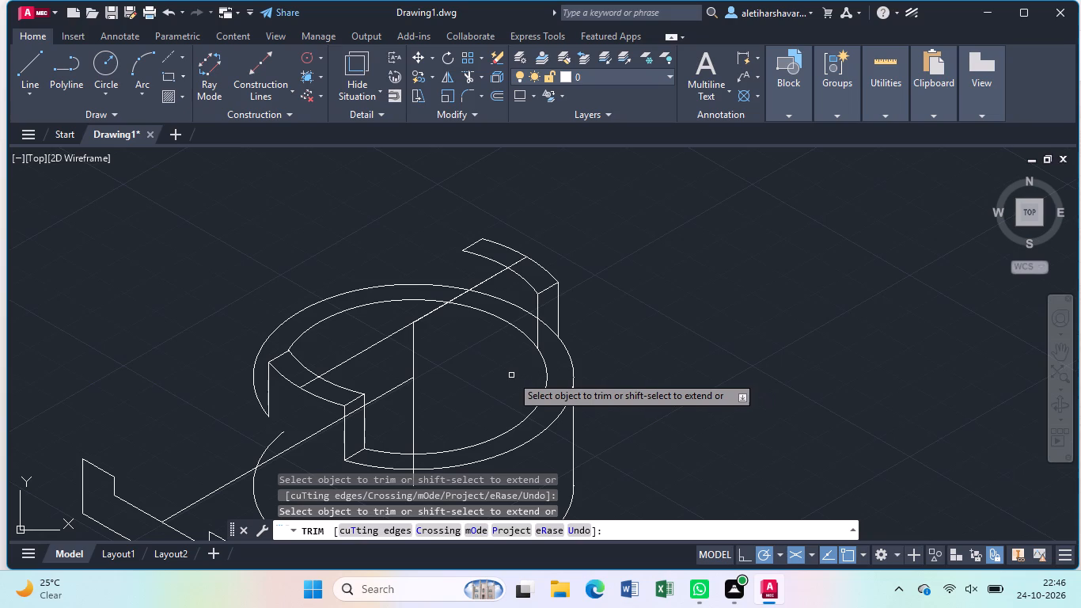
{"action": "key", "text": "Escape"}
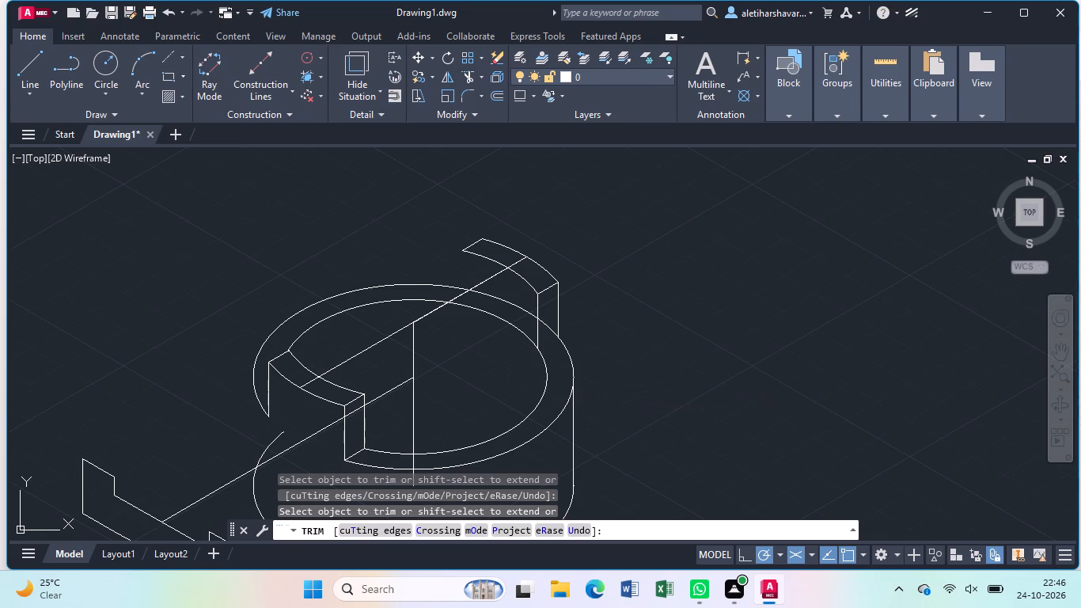
Draw vertical lines down past the inner ring from the far arc segment's two rear left corners.
{"action": "key", "text": "l"}
{"action": "key", "text": "Return"}
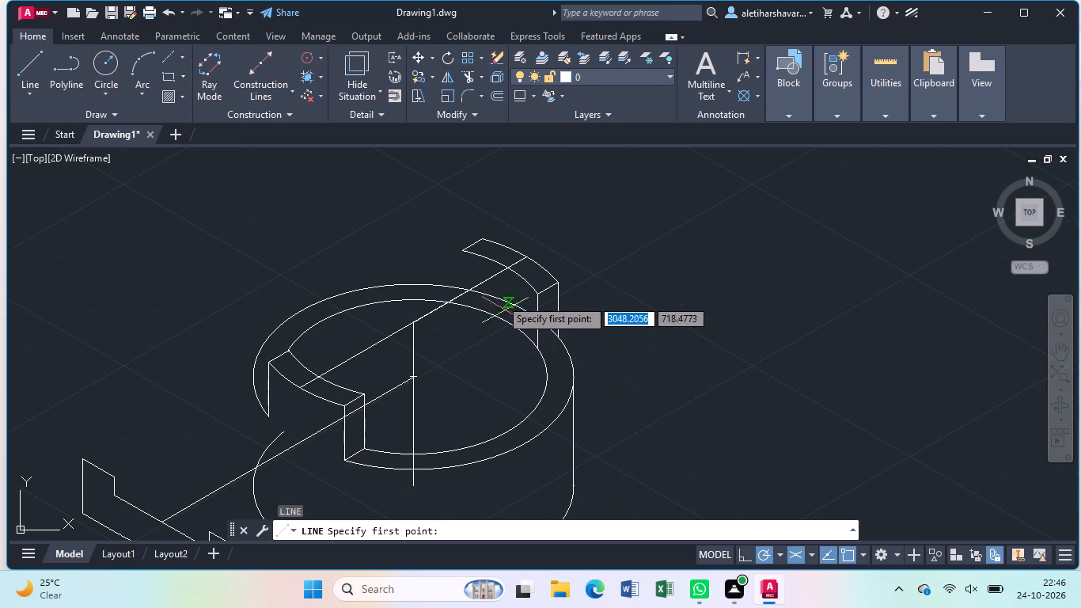
{"action": "left_click", "coordinate": [468, 253]}
{"action": "left_click", "coordinate": [470, 332]}
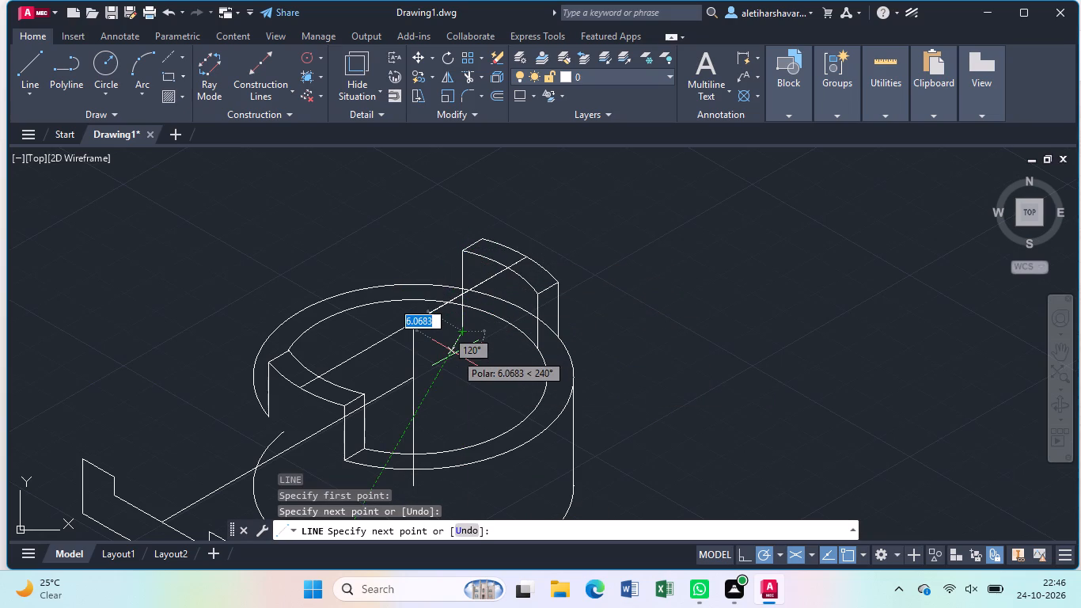
{"action": "key", "text": "Escape"}
{"action": "key", "text": "l"}
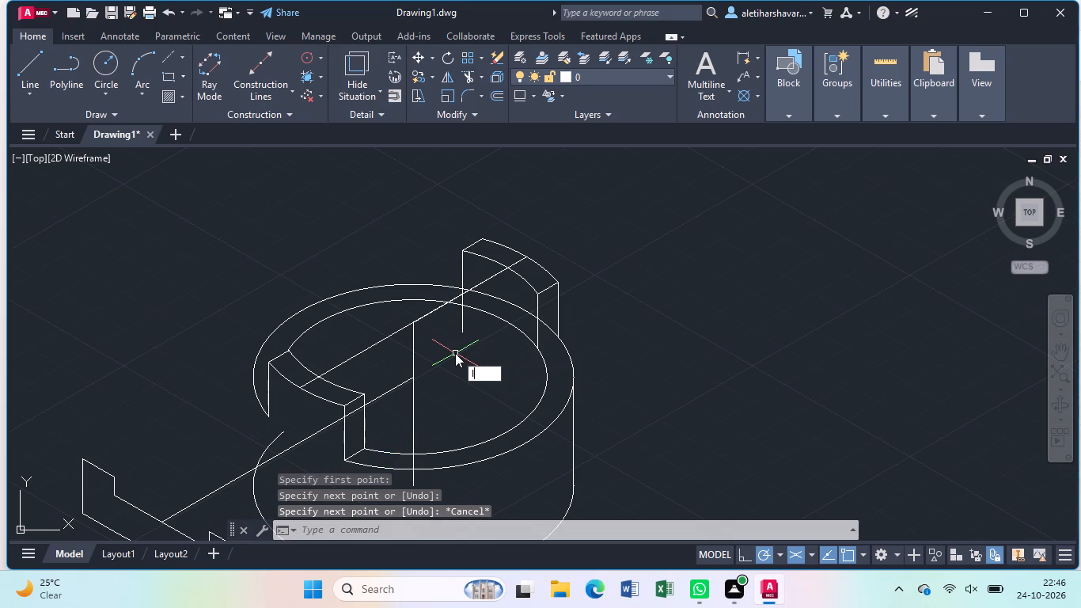
{"action": "key", "text": "Return"}
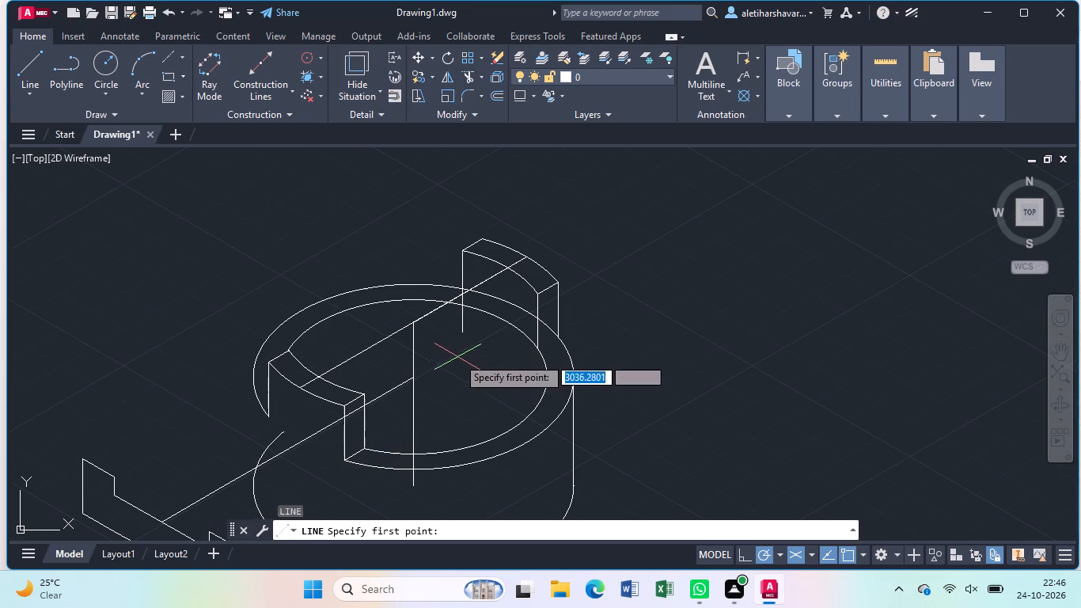
{"action": "left_click", "coordinate": [484, 244]}
{"action": "left_click_drag", "start_coordinate": [488, 339], "coordinate": [486, 353]}
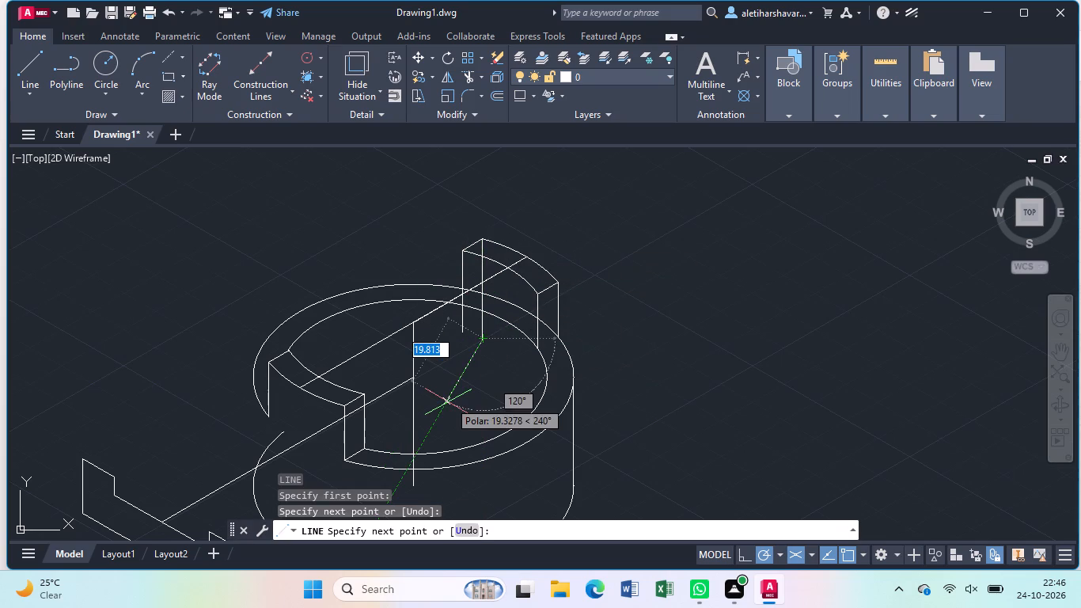
{"action": "key", "text": "Escape"}
Trim the far arc segment's two rear left vertical lines at the inner ring.
{"action": "type", "text": "tr"}
{"action": "key", "text": "Return"}
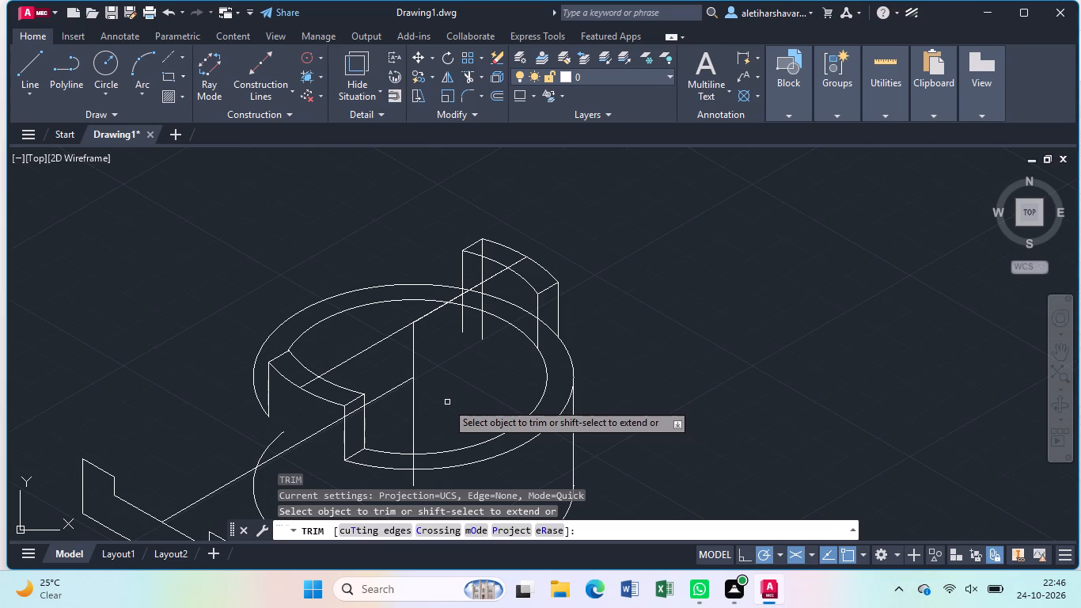
{"action": "left_click", "coordinate": [481, 328]}
{"action": "left_click", "coordinate": [461, 326]}
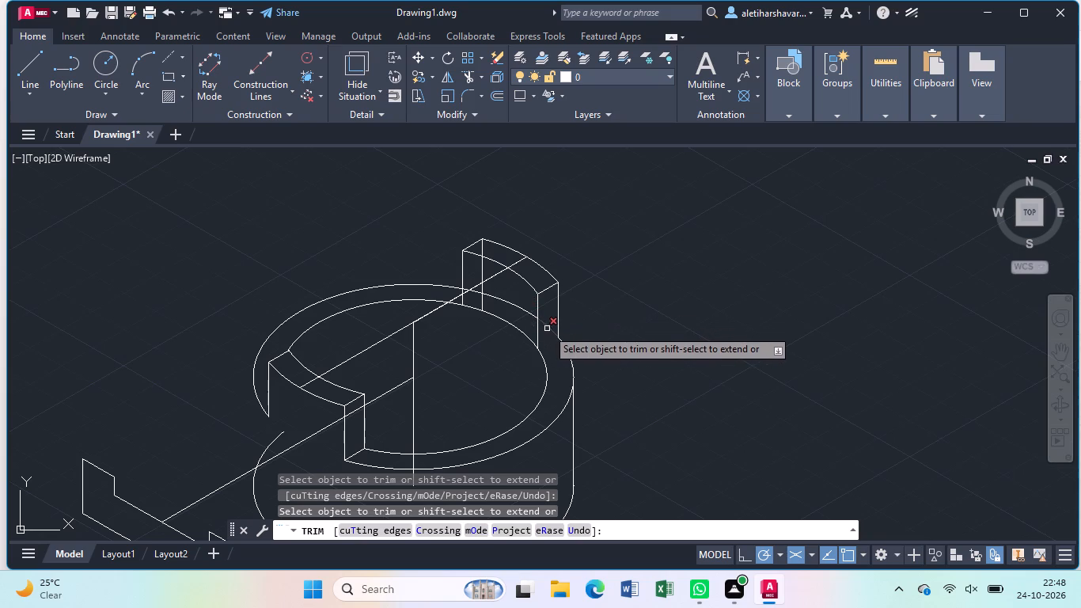
Trim the ring arcs crossing the far arc segment's faces, the outer left vertical below the outer ring, and the inner arc between the left verticals.
{"action": "left_click", "coordinate": [547, 329]}
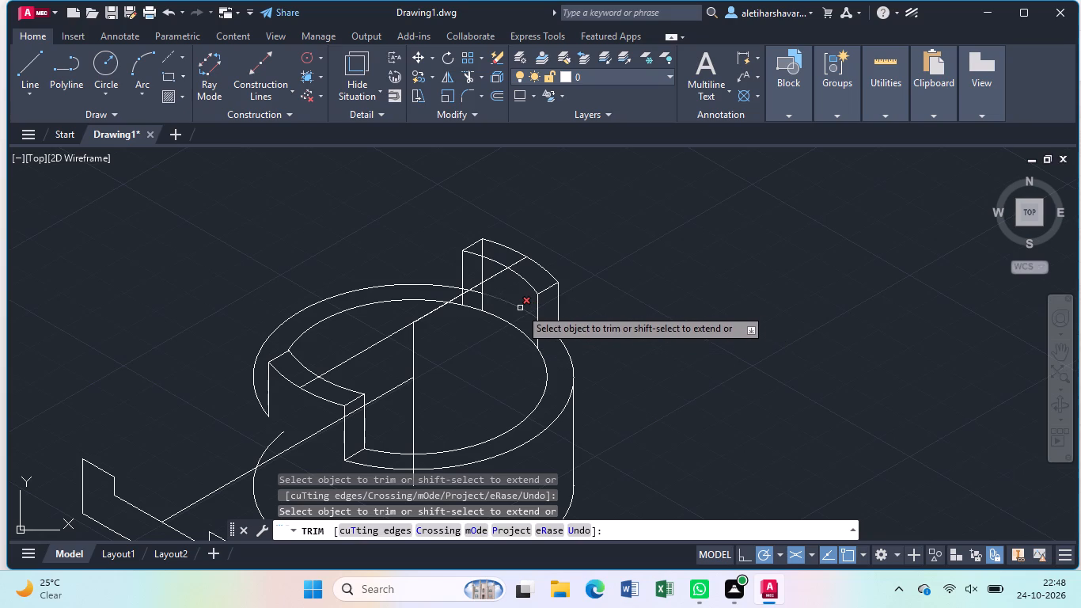
{"action": "left_click", "coordinate": [520, 308]}
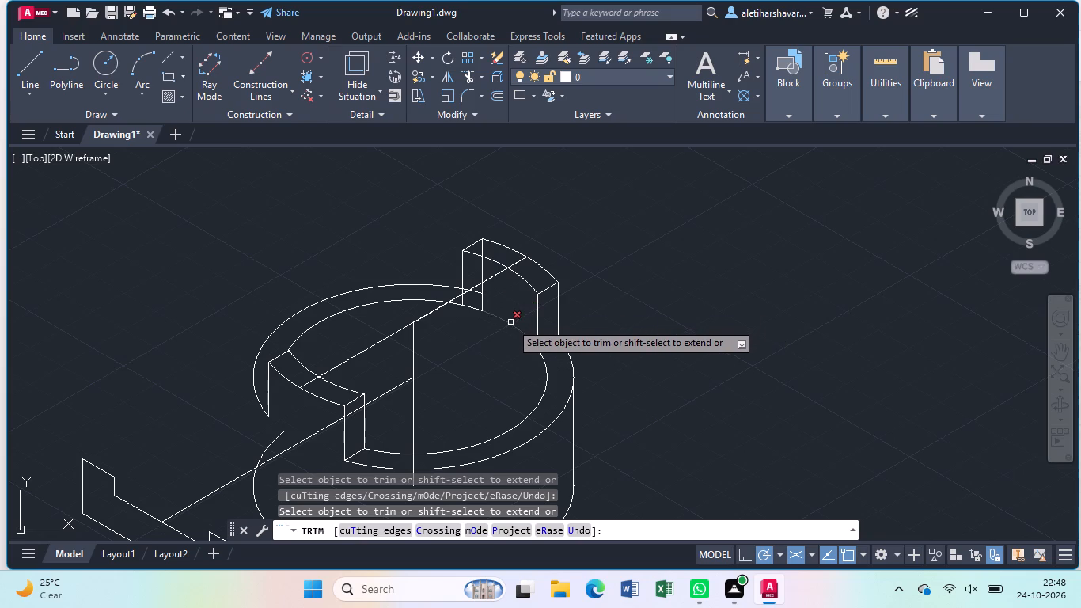
{"action": "left_click", "coordinate": [510, 322]}
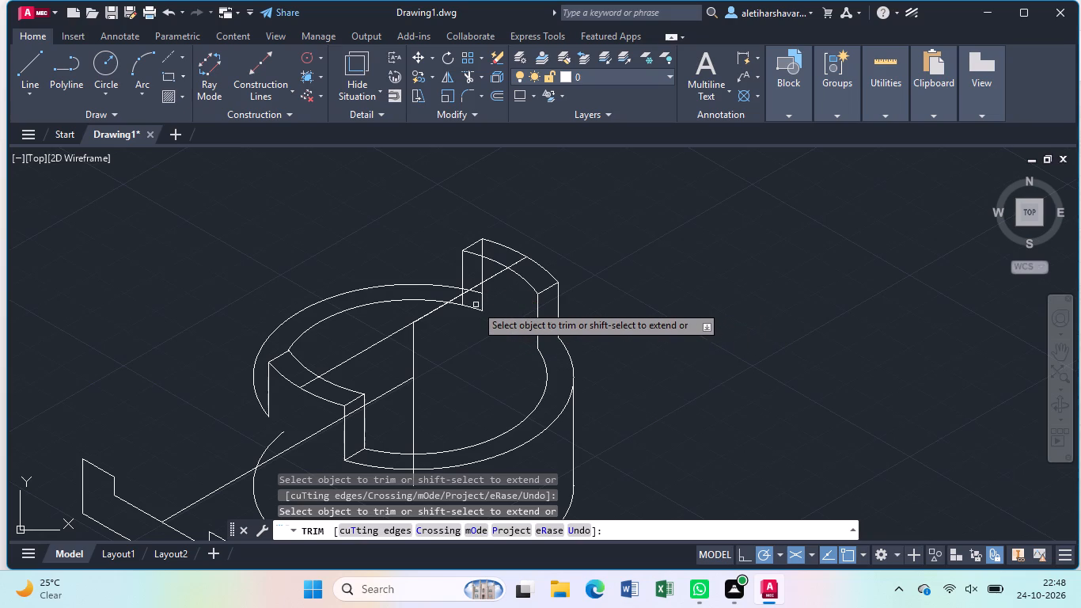
{"action": "left_click", "coordinate": [483, 305]}
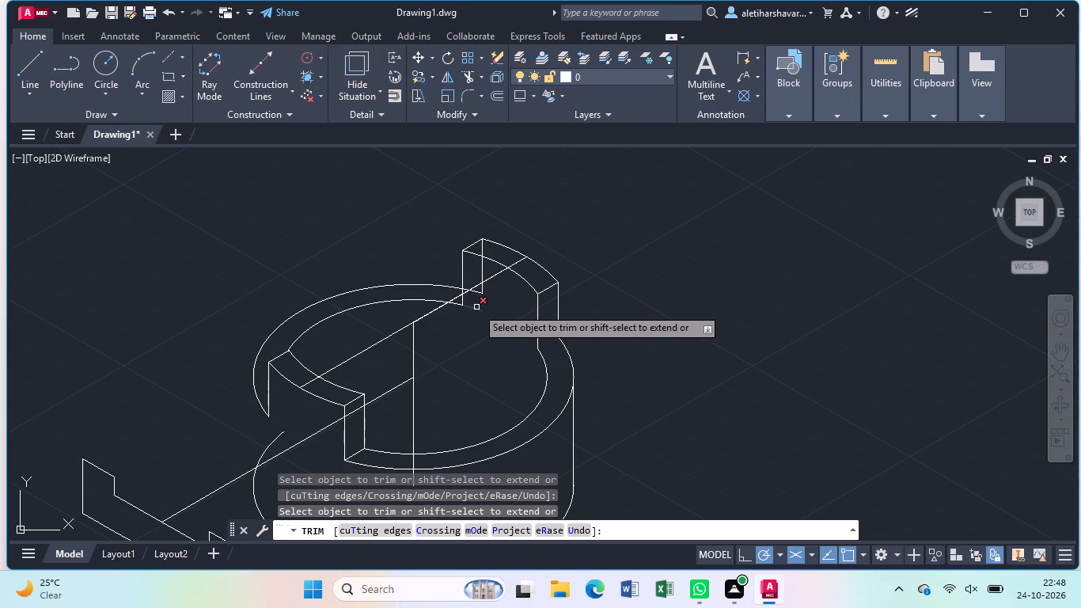
{"action": "left_click", "coordinate": [476, 307]}
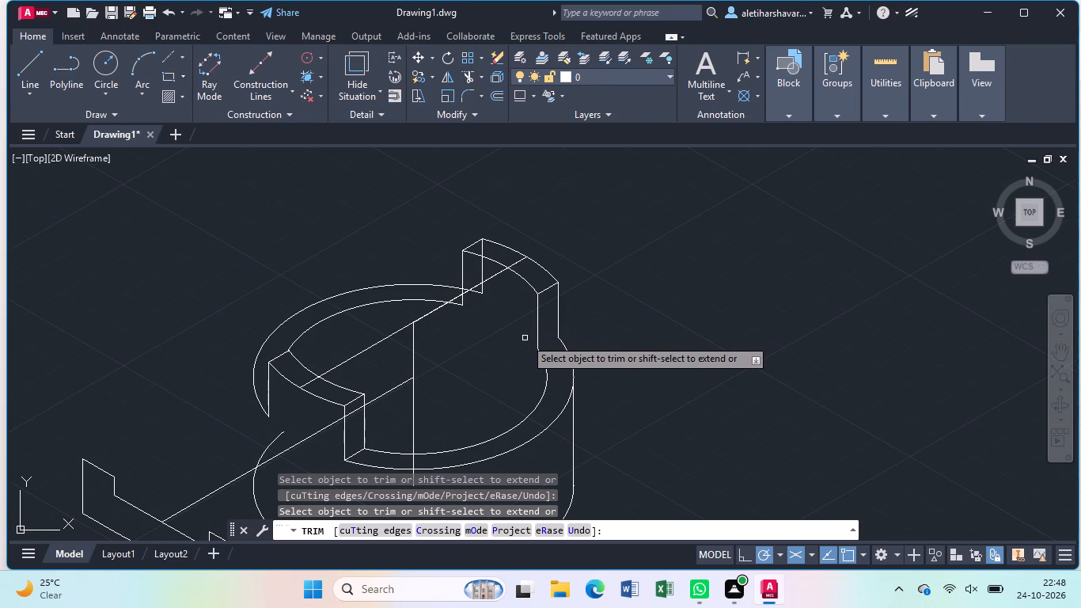
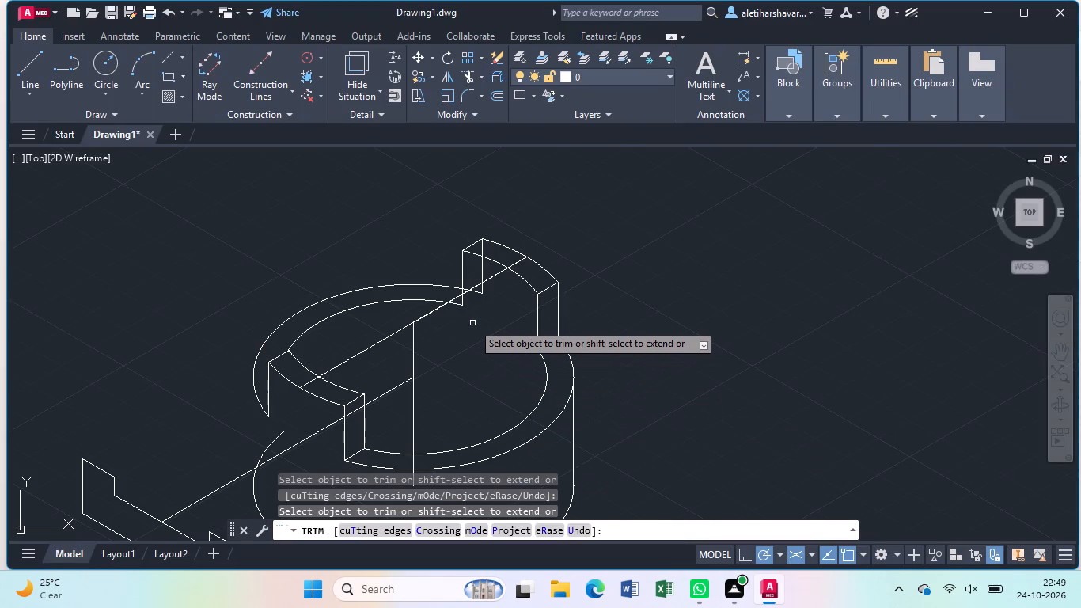
Trim away the outer ring arc's remaining stub between the far arc segment's two rear left vertical lines.
{"action": "scroll", "coordinate": [449, 369], "scroll_direction": "down", "scroll_amount": 1}
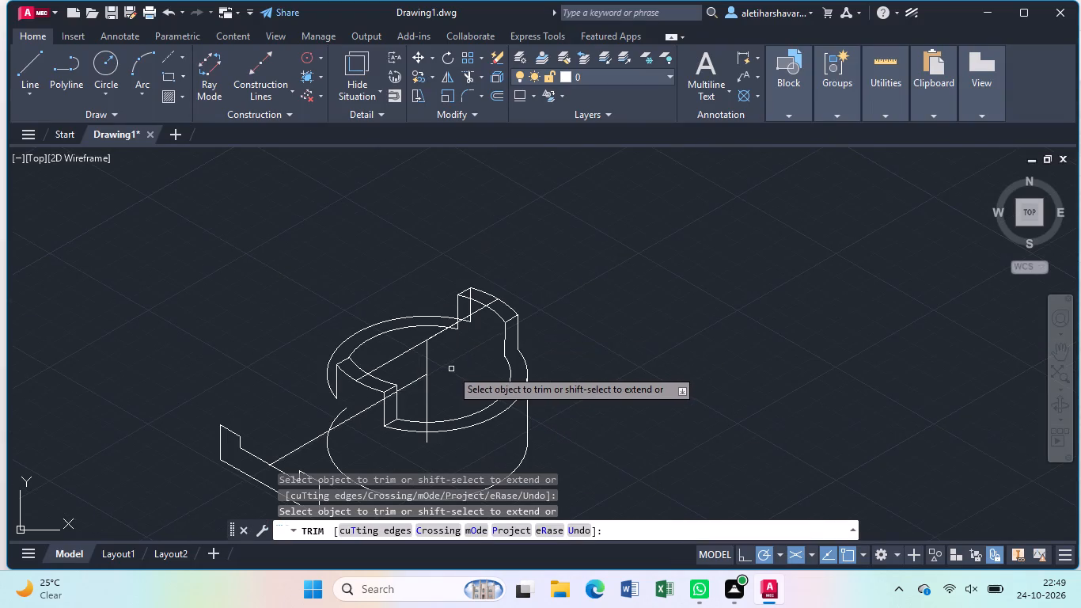
{"action": "scroll", "coordinate": [453, 369], "scroll_direction": "down", "scroll_amount": 1}
{"action": "middle_click_drag", "start_coordinate": [453, 369], "coordinate": [453, 344]}
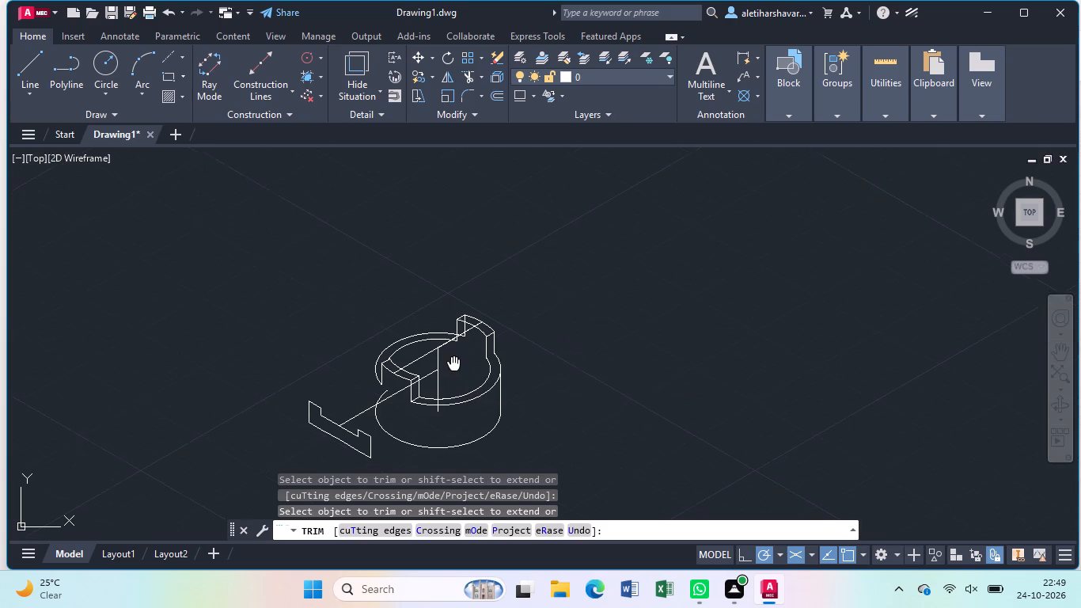
{"action": "middle_click_drag", "start_coordinate": [453, 344], "coordinate": [453, 311]}
{"action": "scroll", "coordinate": [453, 302], "scroll_direction": "up", "scroll_amount": 1}
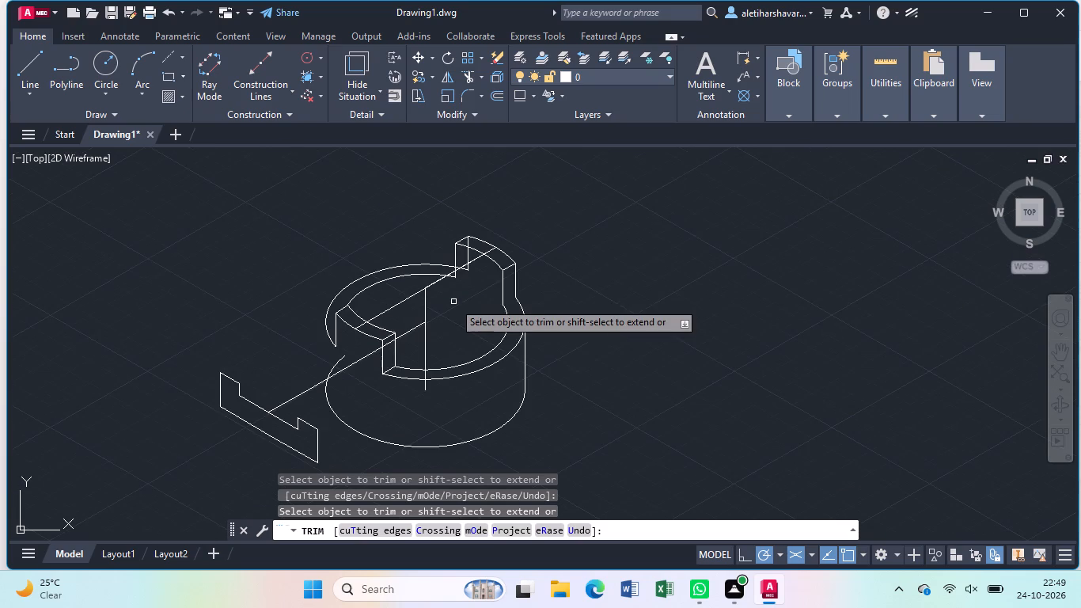
{"action": "scroll", "coordinate": [453, 302], "scroll_direction": "up", "scroll_amount": 1}
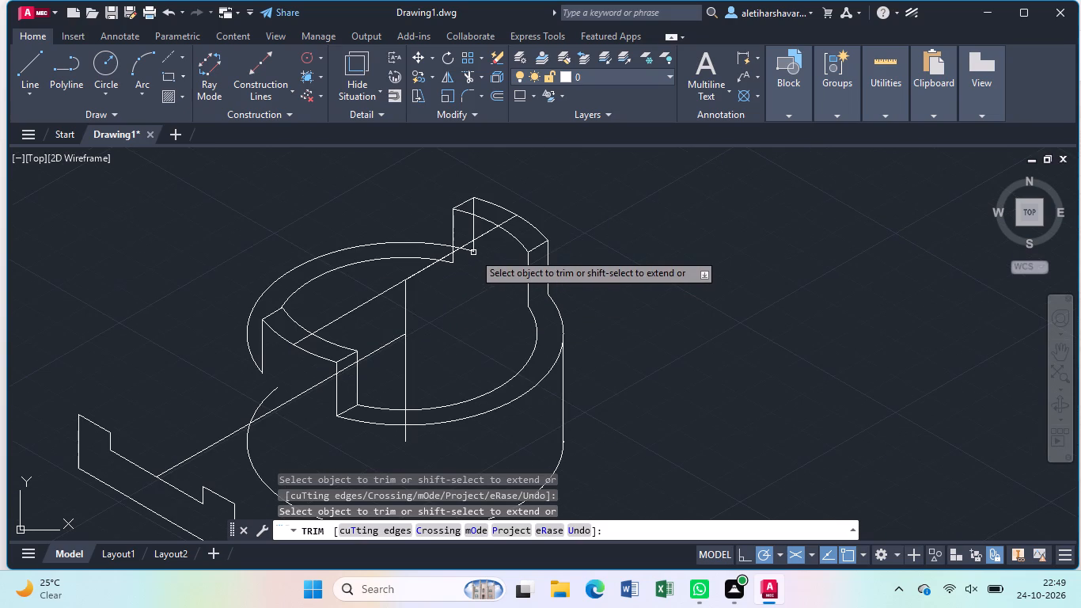
{"action": "left_click", "coordinate": [468, 249]}
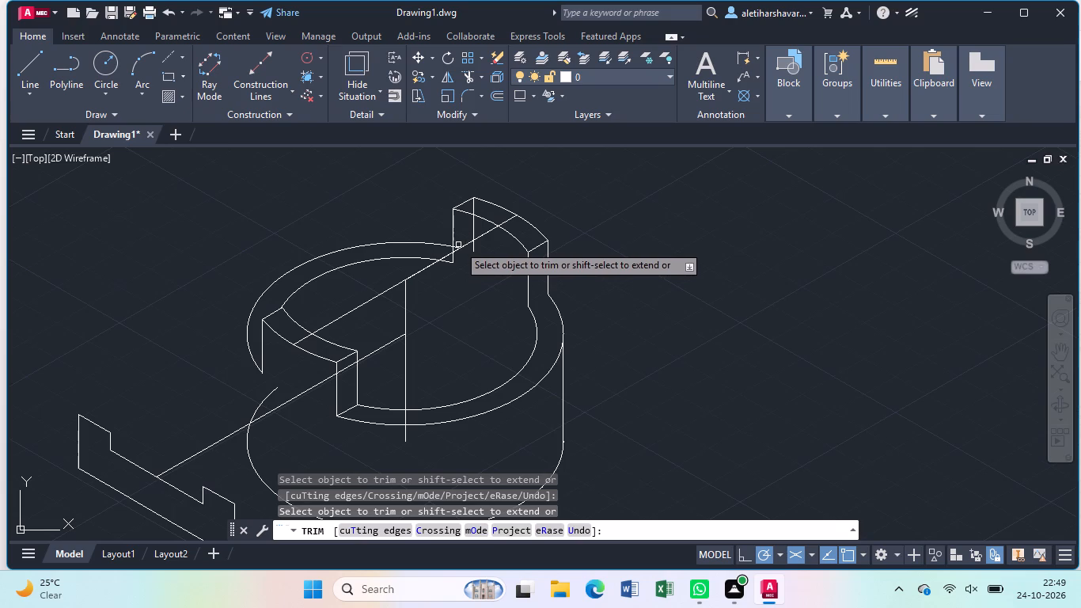
{"action": "left_click", "coordinate": [458, 247]}
{"action": "left_click", "coordinate": [458, 247]}
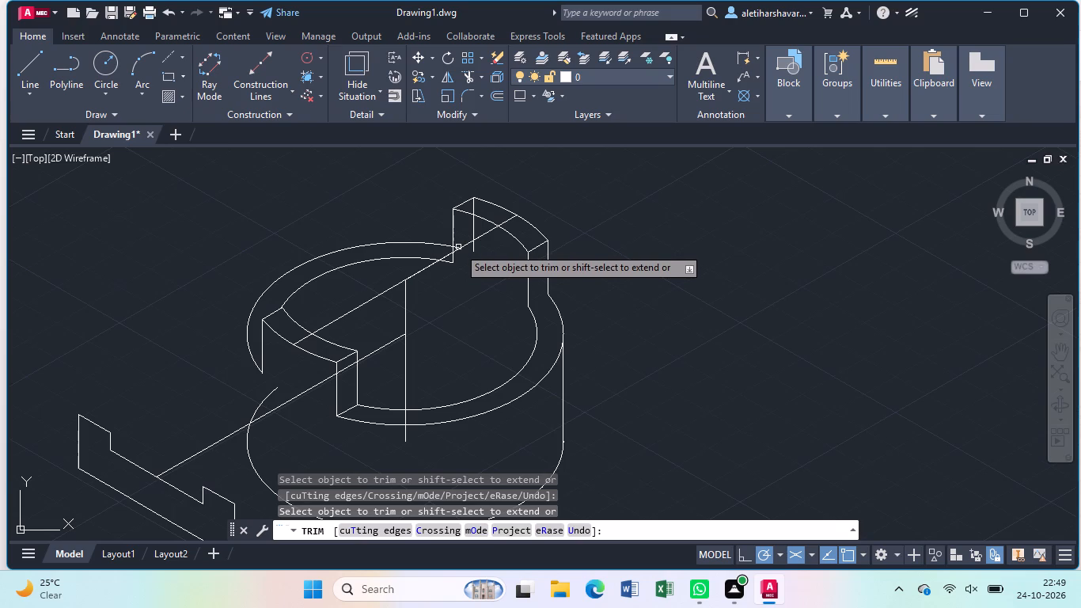
{"action": "scroll", "coordinate": [458, 247], "scroll_direction": "up", "scroll_amount": 2}
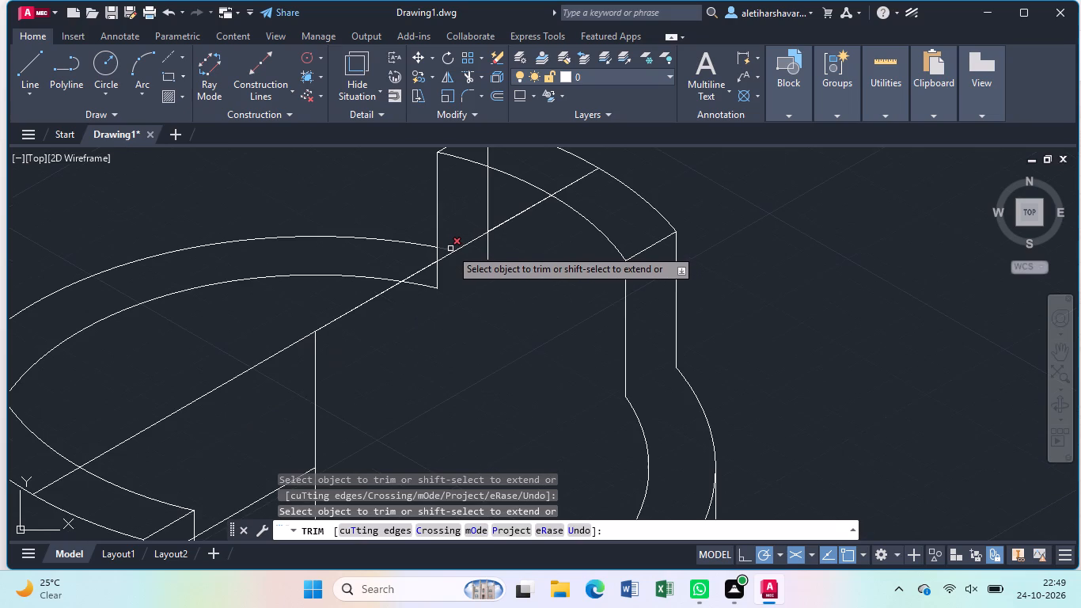
{"action": "left_click", "coordinate": [450, 249]}
Trim away the hidden vertical line below the far arc segment's outer rear left corner.
{"action": "scroll", "coordinate": [450, 249], "scroll_direction": "down", "scroll_amount": 1}
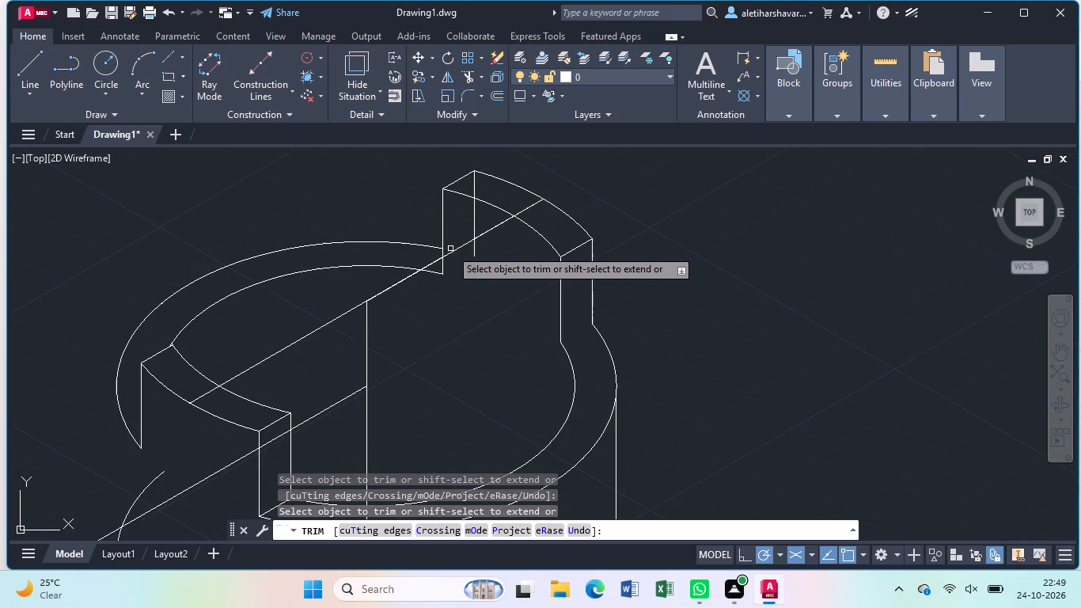
{"action": "scroll", "coordinate": [450, 249], "scroll_direction": "down", "scroll_amount": 1}
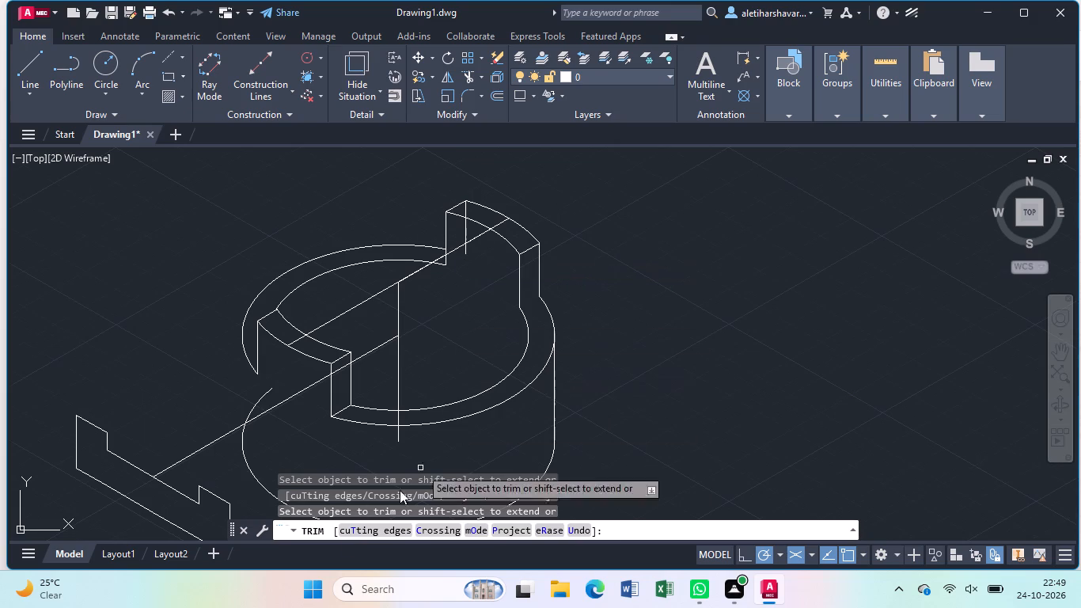
{"action": "middle_click_drag", "start_coordinate": [357, 446], "coordinate": [358, 445]}
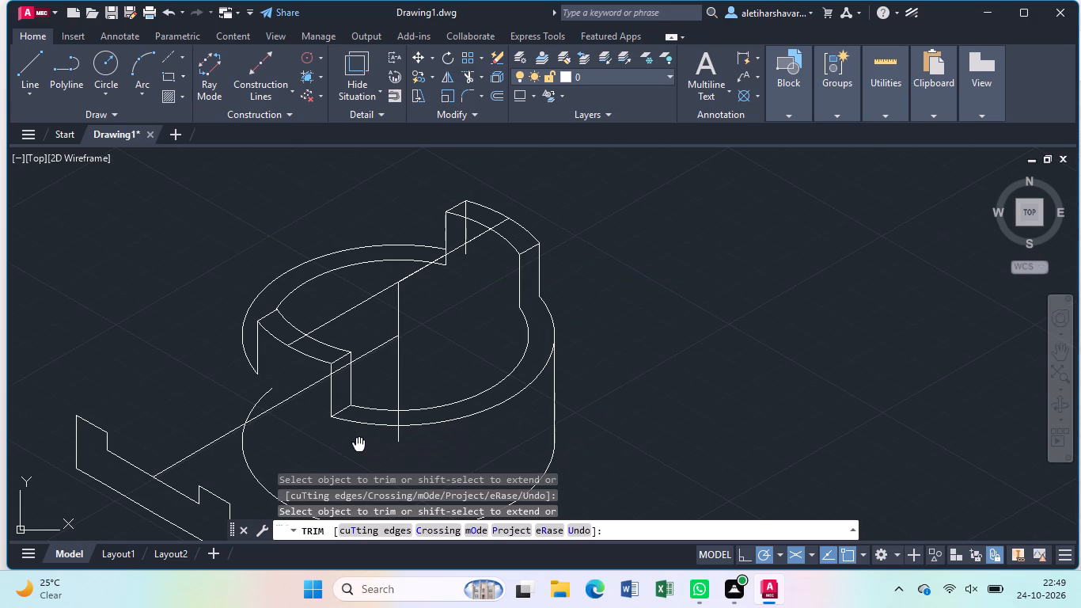
{"action": "middle_click_drag", "start_coordinate": [358, 445], "coordinate": [517, 325]}
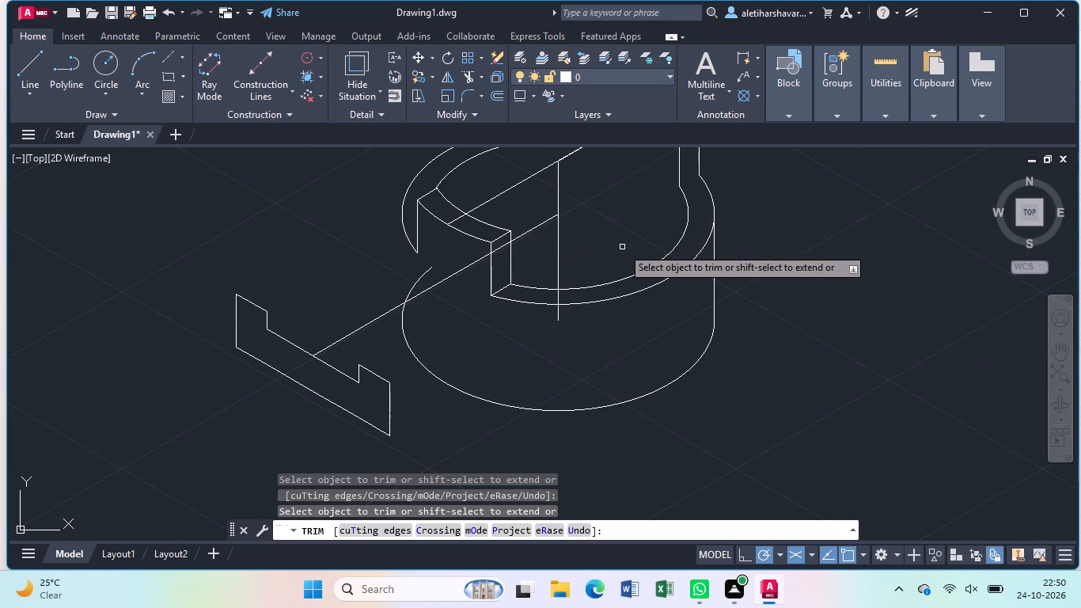
{"action": "middle_click_drag", "start_coordinate": [622, 248], "coordinate": [597, 393]}
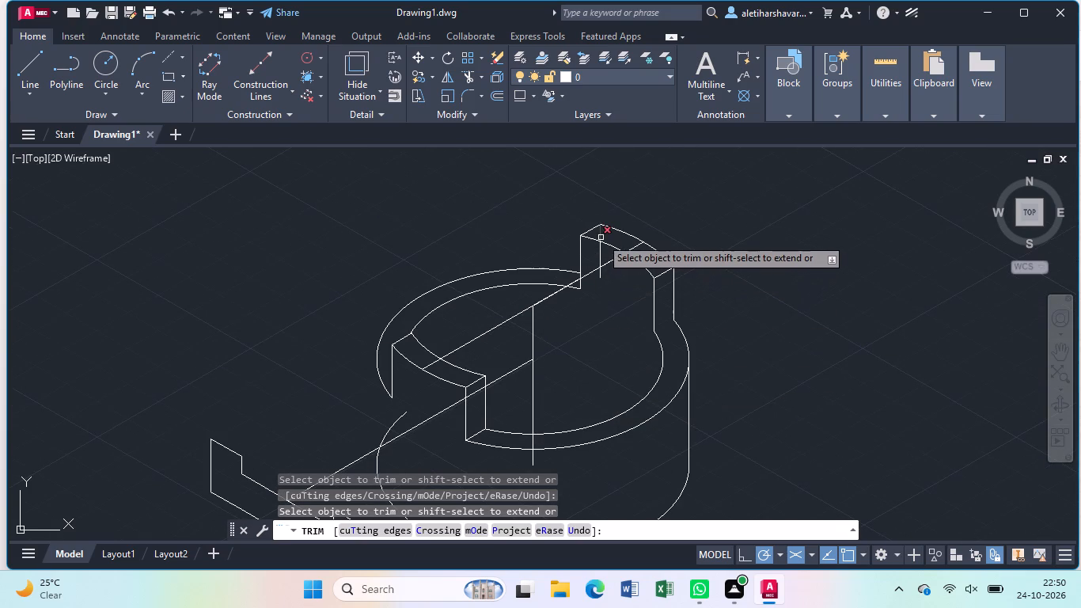
{"action": "left_click", "coordinate": [601, 237]}
{"action": "left_click", "coordinate": [599, 249]}
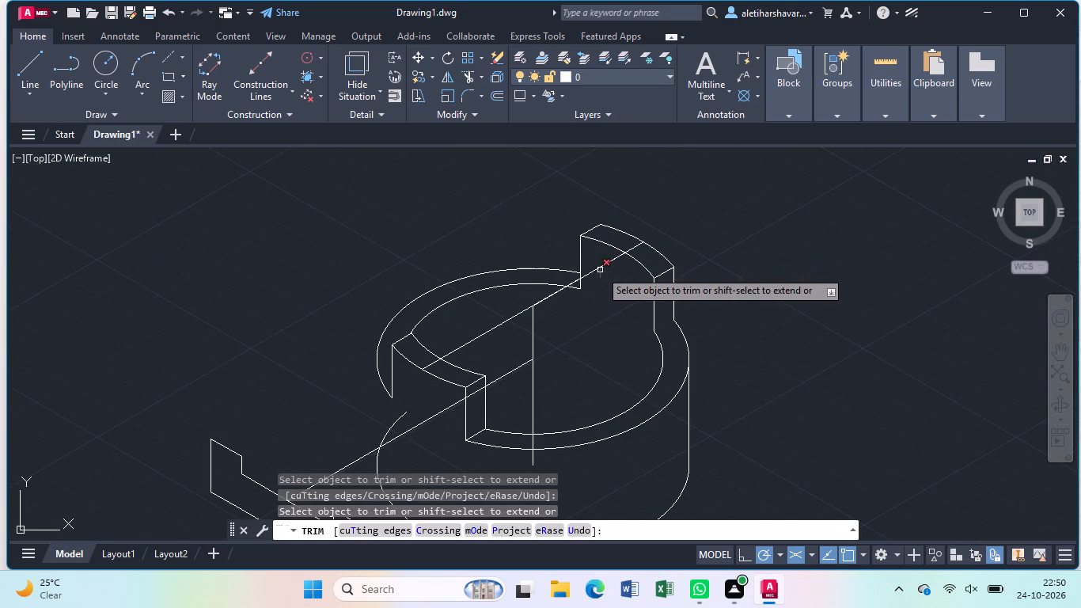
{"action": "left_click_drag", "start_coordinate": [600, 272], "coordinate": [605, 300]}
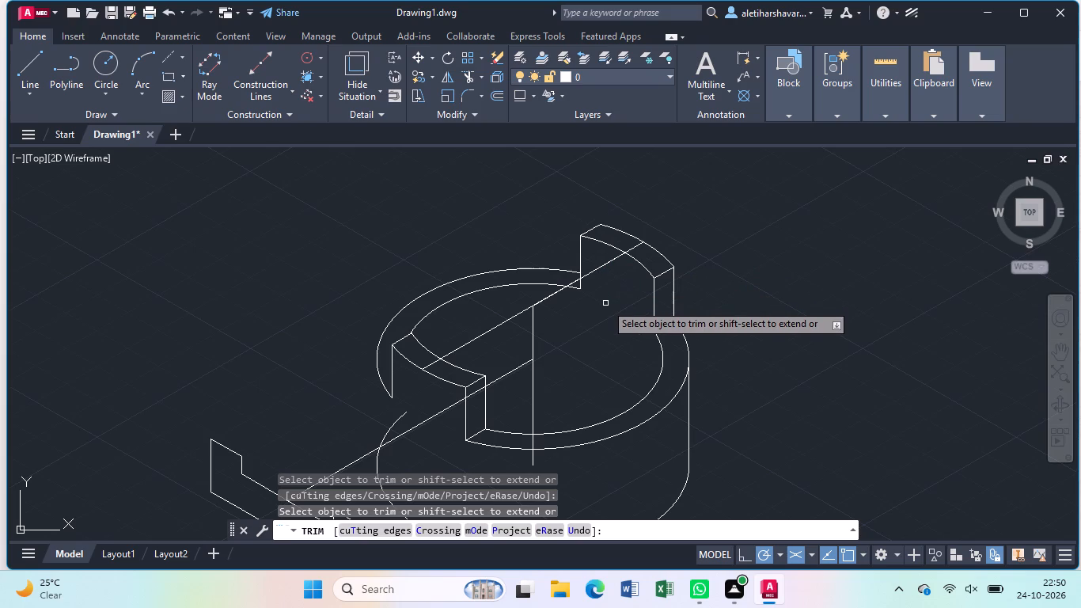
Draw a line joining the lower ends of the far arc segment's two front right vertical edges.
{"action": "key", "text": "l"}
{"action": "key", "text": "Return"}
{"action": "key", "text": "Escape"}
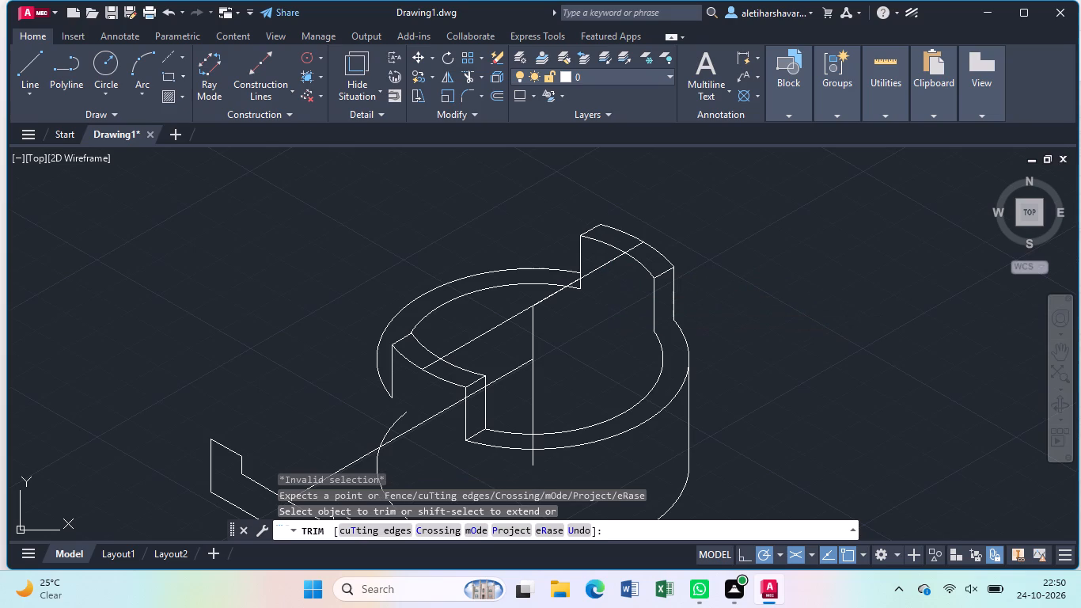
{"action": "key", "text": "l"}
{"action": "key", "text": "Return"}
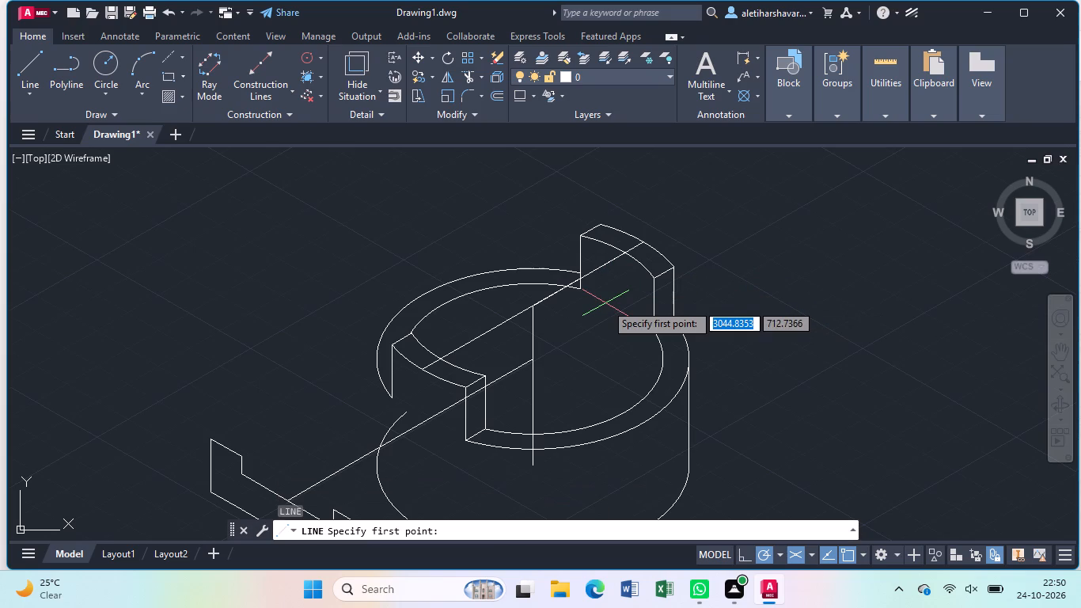
{"action": "left_click_drag", "start_coordinate": [651, 330], "coordinate": [662, 329]}
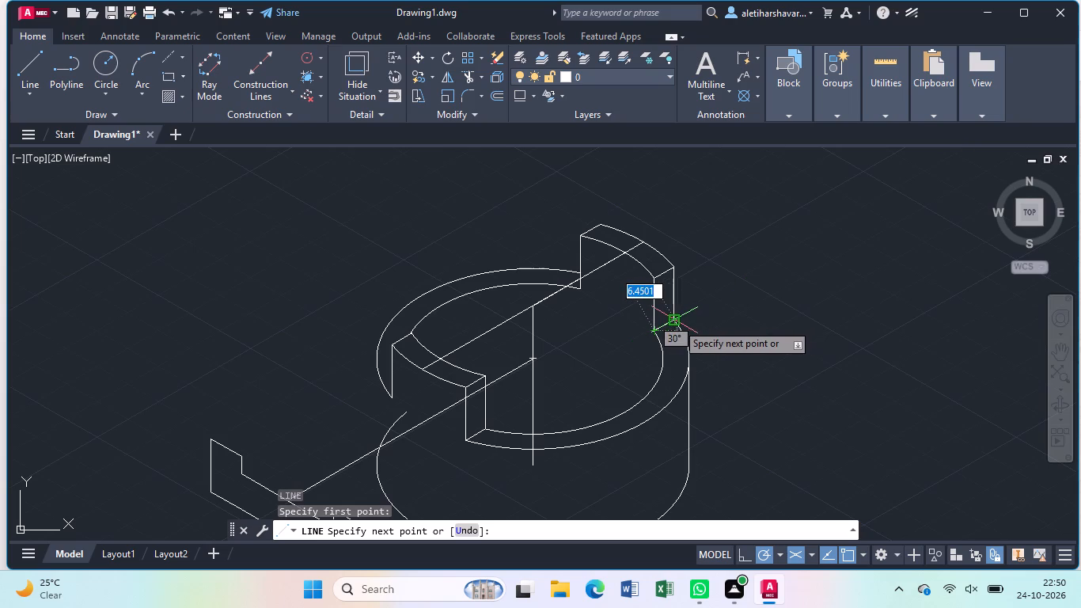
{"action": "left_click_drag", "start_coordinate": [677, 323], "coordinate": [692, 324]}
{"action": "key", "text": "Escape"}
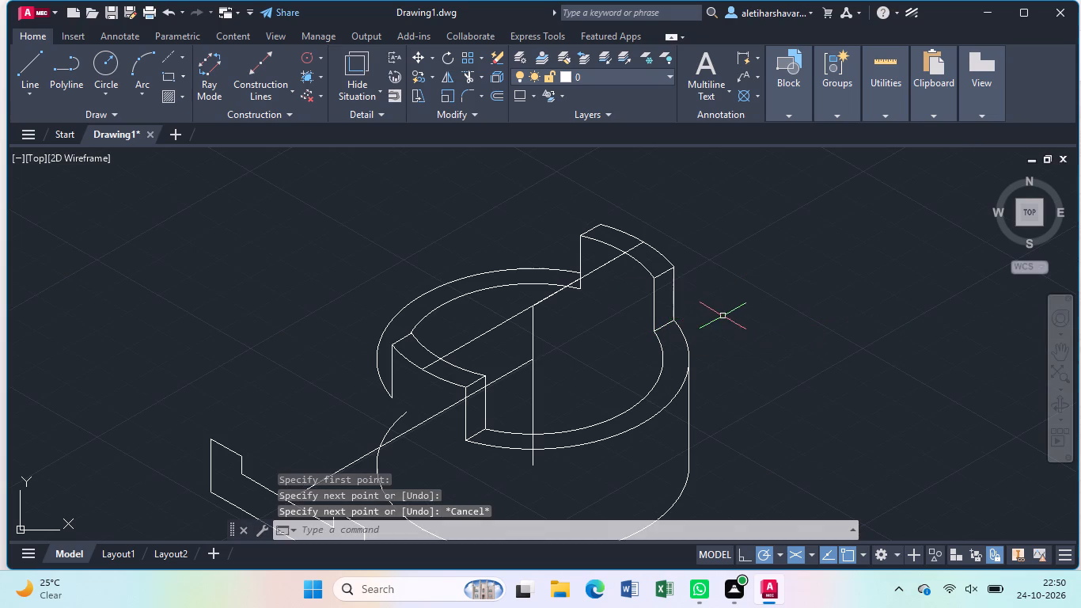
Draw the left post's top face on the detached end profile: 15 back at 30°, 10 across at 330°, and back to the post's inner top corner.
{"action": "scroll", "coordinate": [705, 343], "scroll_direction": "down", "scroll_amount": 2}
{"action": "scroll", "coordinate": [526, 419], "scroll_direction": "up", "scroll_amount": 2}
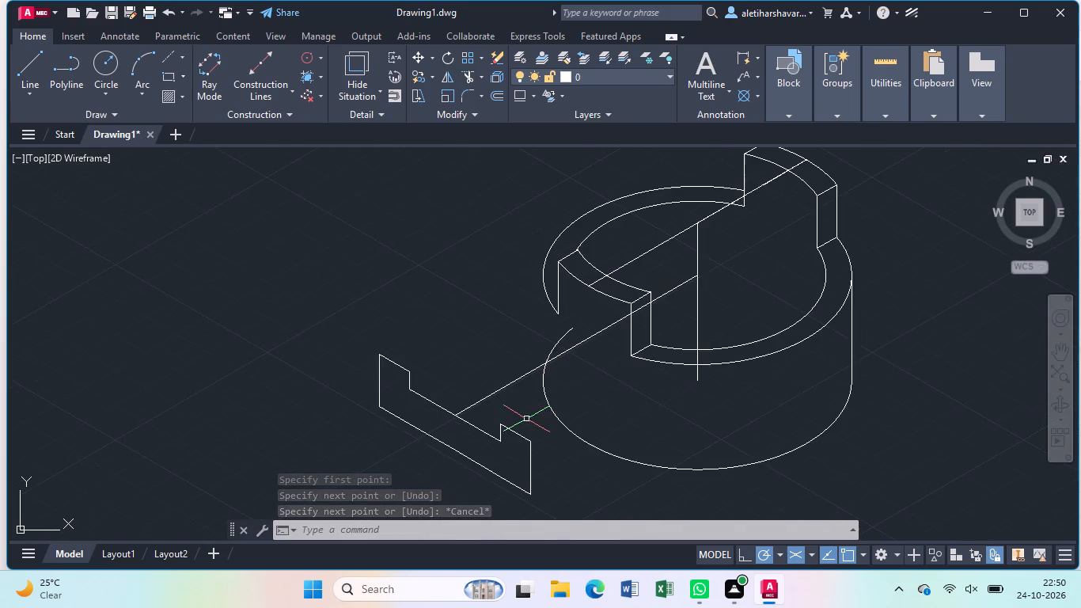
{"action": "scroll", "coordinate": [529, 416], "scroll_direction": "up", "scroll_amount": 1}
{"action": "middle_click_drag", "start_coordinate": [531, 440], "coordinate": [514, 329]}
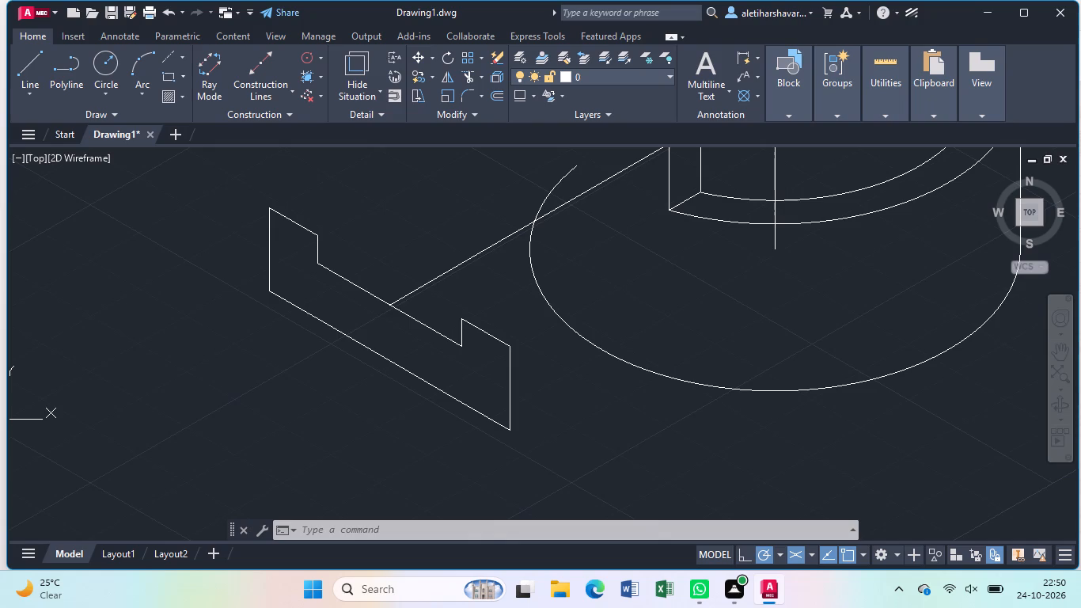
{"action": "key", "text": "l"}
{"action": "key", "text": "Return"}
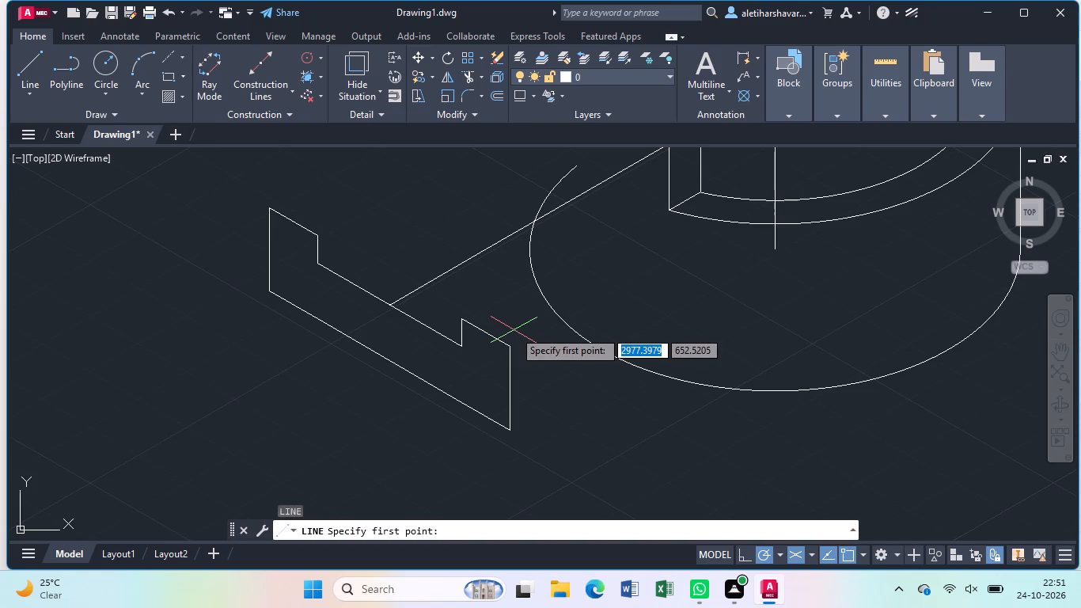
{"action": "left_click", "coordinate": [269, 205]}
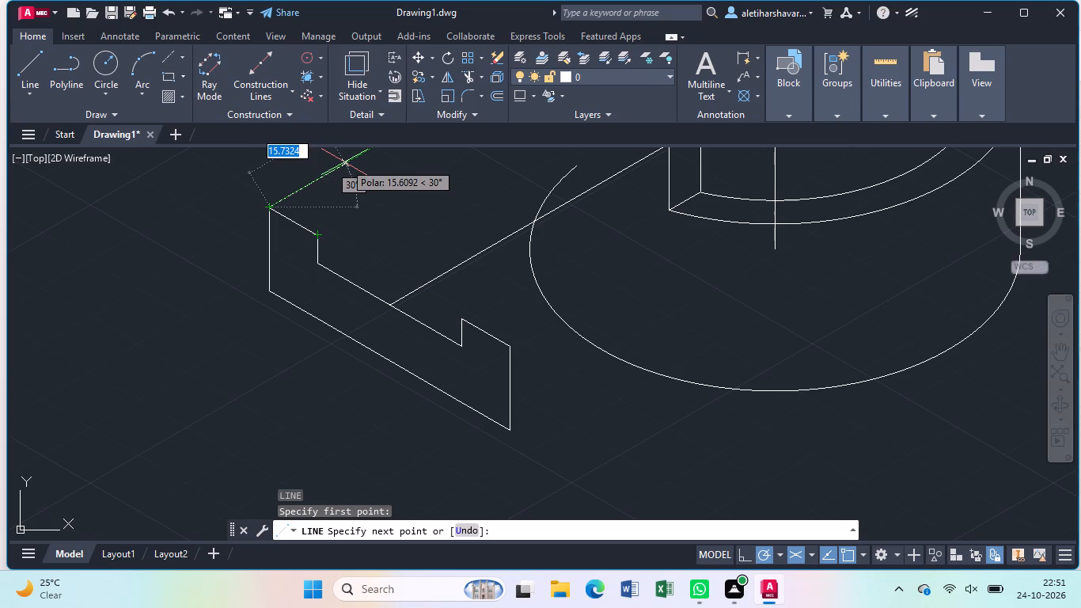
{"action": "middle_click_drag", "start_coordinate": [344, 163], "coordinate": [344, 186]}
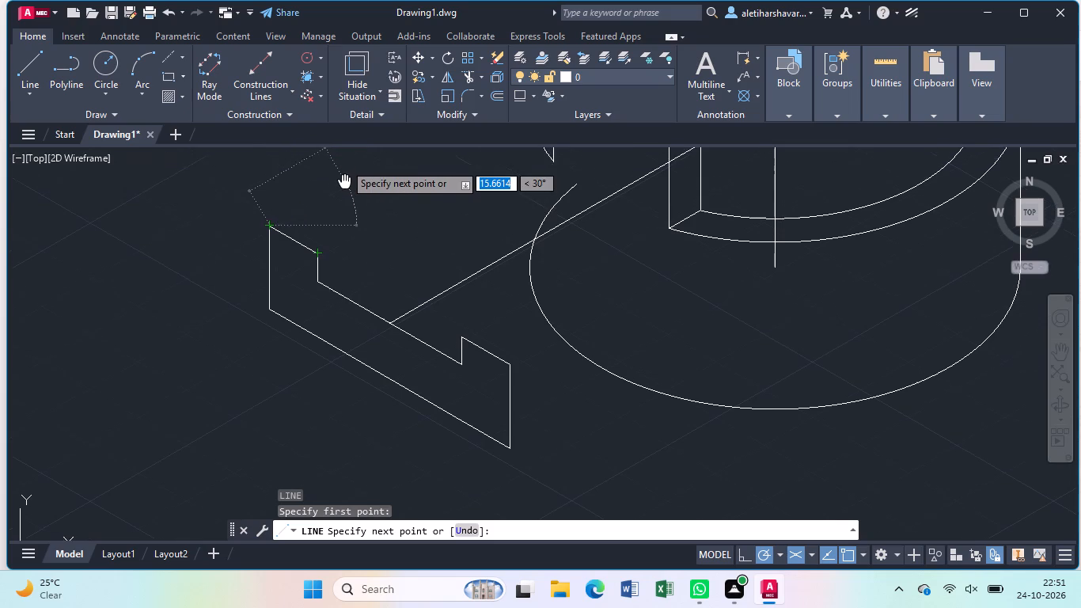
{"action": "middle_click_drag", "start_coordinate": [344, 186], "coordinate": [314, 311]}
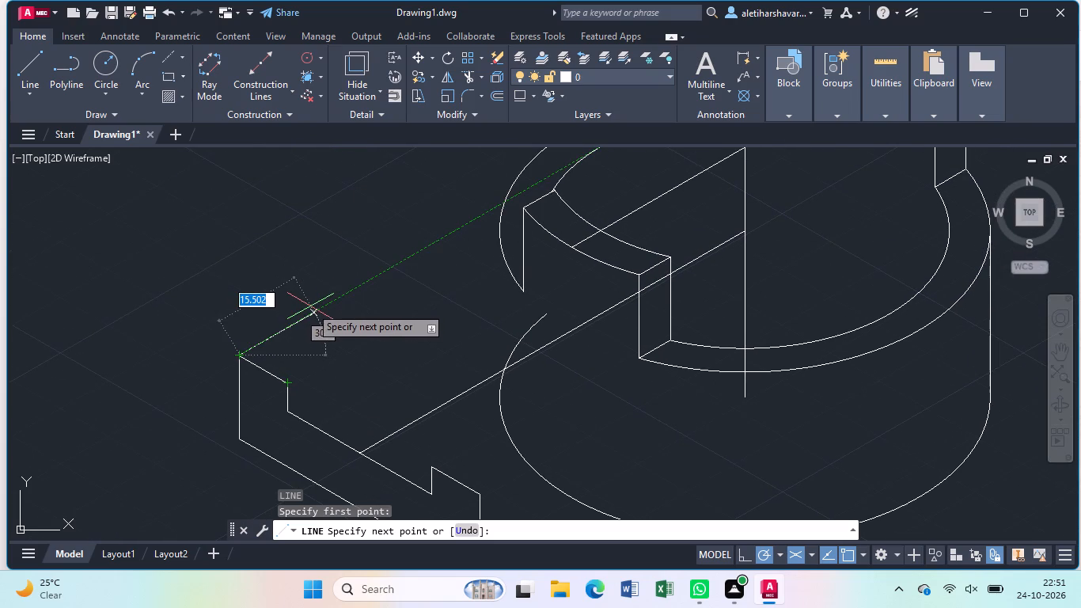
{"action": "type", "text": "15"}
{"action": "key", "text": "Return"}
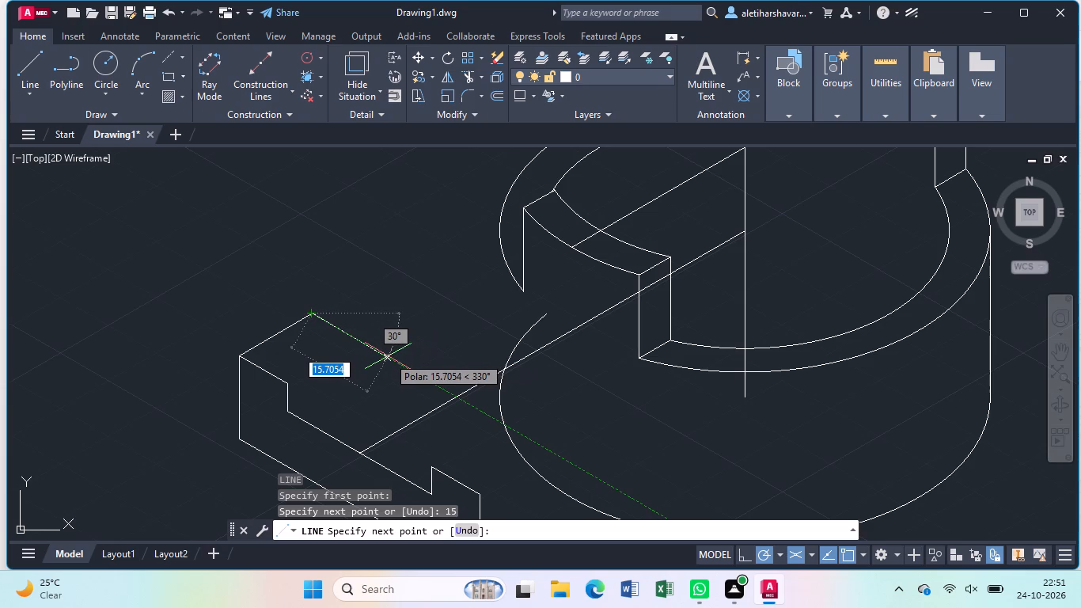
{"action": "key", "text": "1"}
{"action": "key", "text": "0"}
{"action": "key", "text": "Return"}
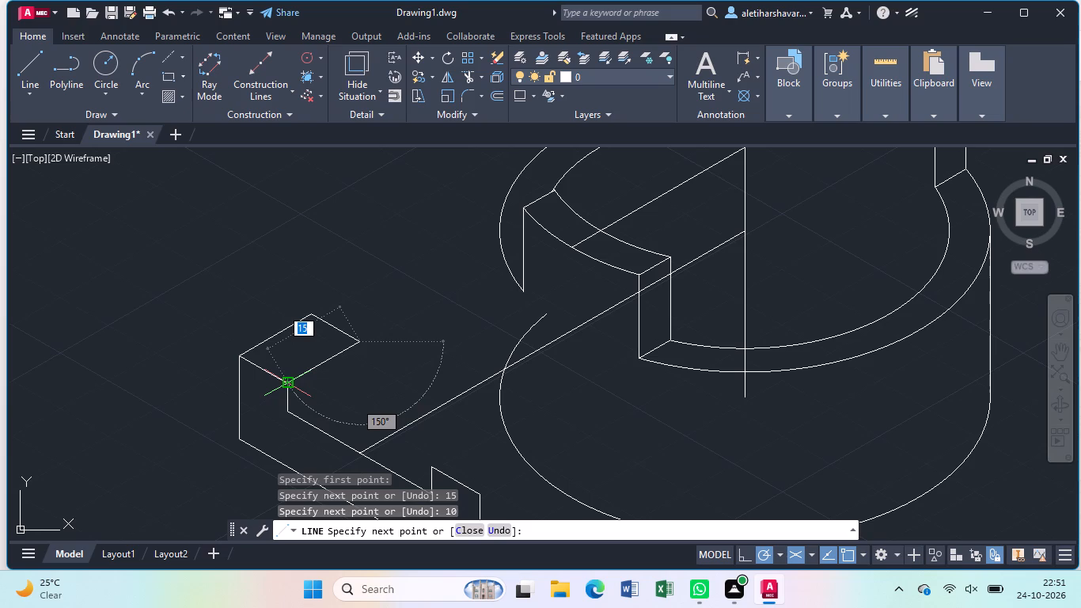
{"action": "left_click", "coordinate": [285, 386]}
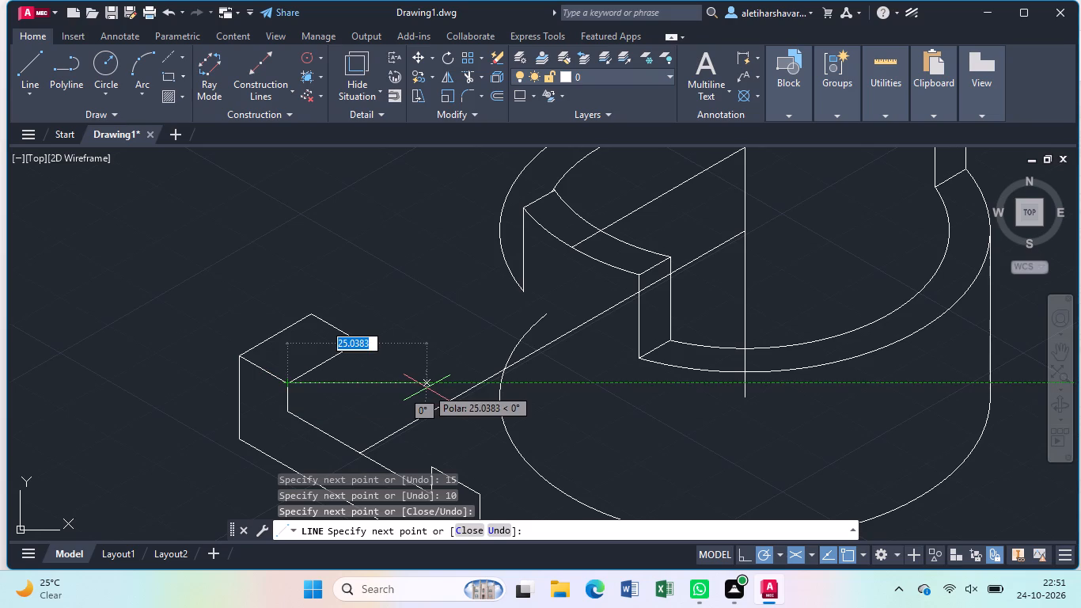
{"action": "key", "text": "Escape"}
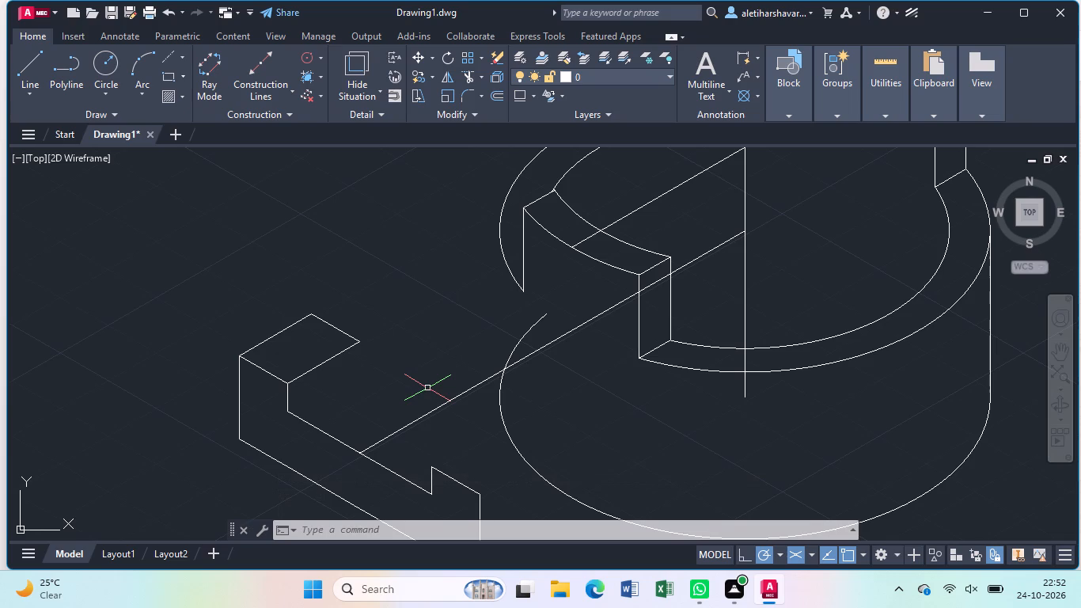
From the new top face's rear left corner, draw lines 10 up and 10 across at 330°, ending with a vertical down past the rear right corner.
{"action": "key", "text": "l"}
{"action": "key", "text": "Return"}
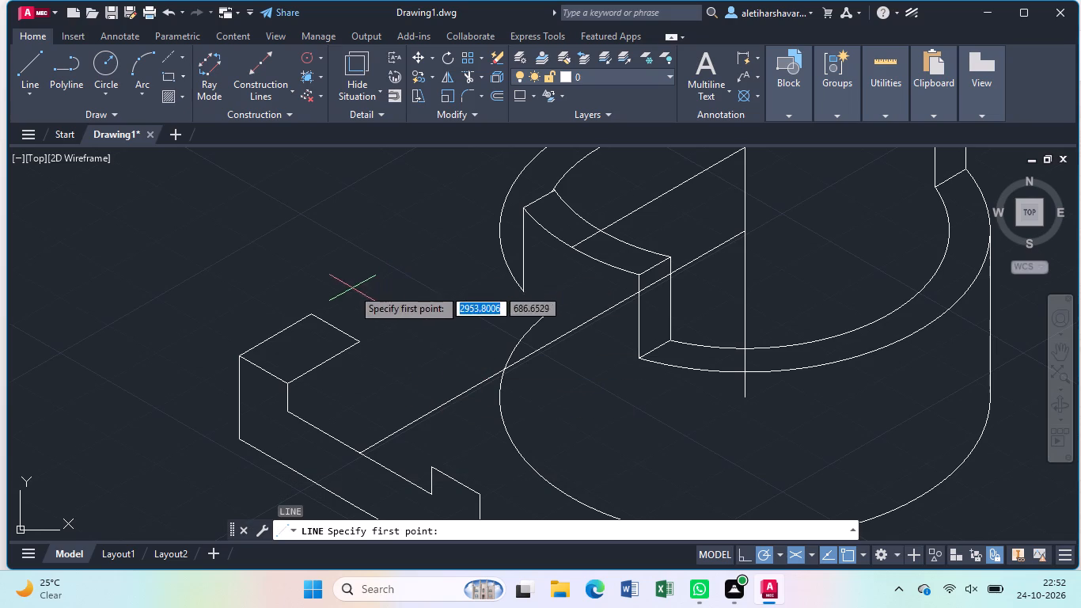
{"action": "left_click", "coordinate": [309, 309]}
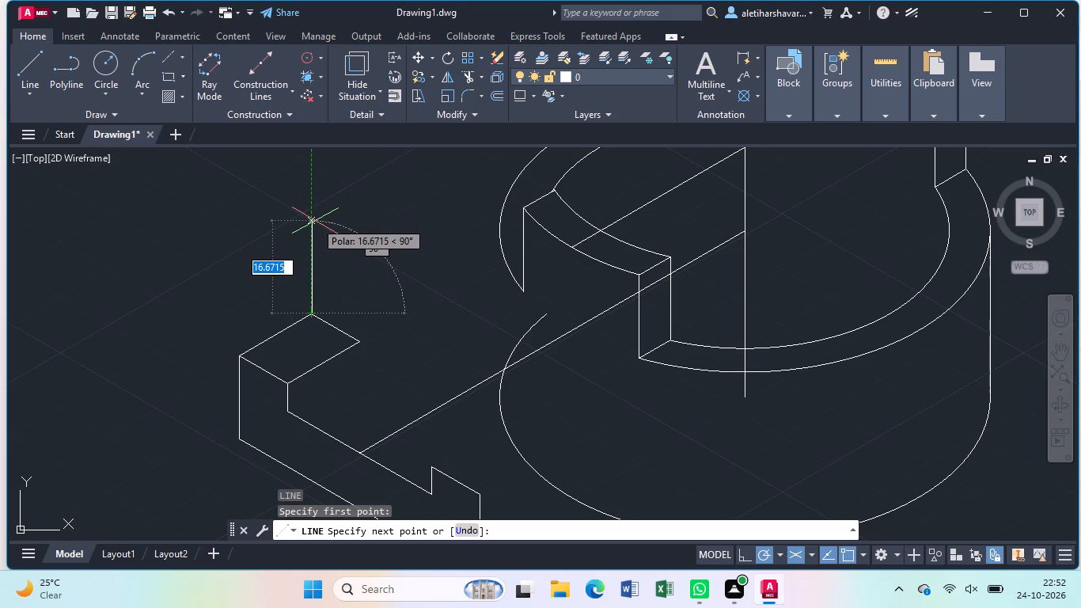
{"action": "key", "text": "1"}
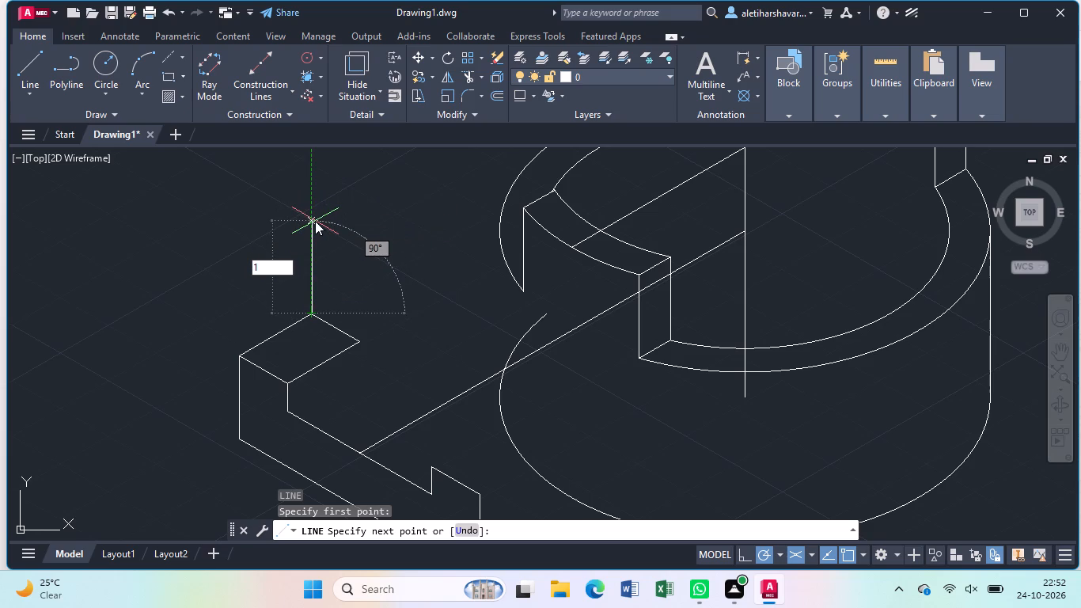
{"action": "key", "text": "0"}
{"action": "key", "text": "Return"}
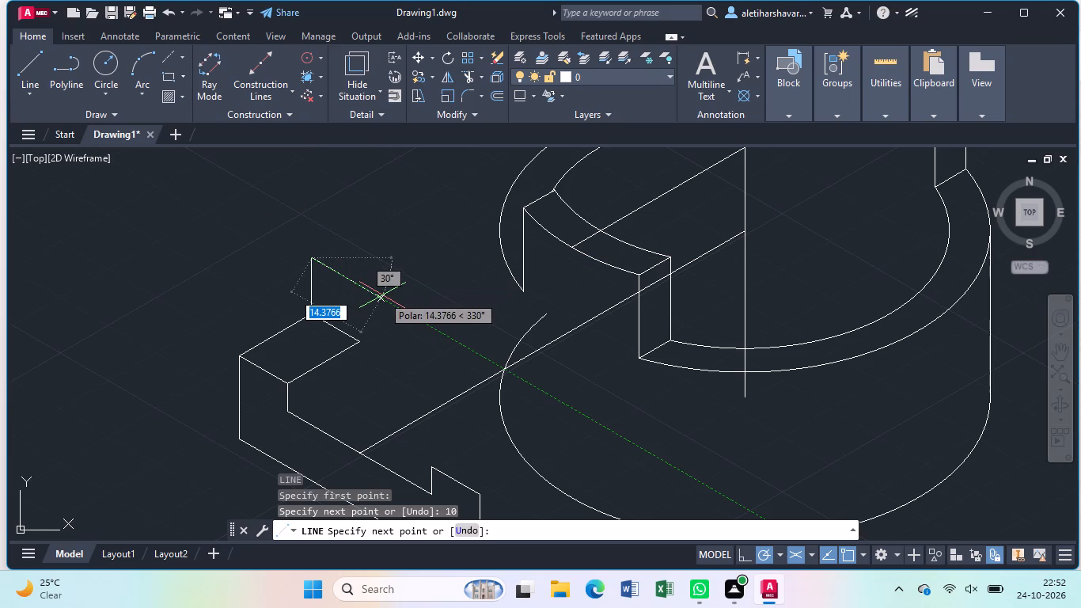
{"action": "type", "text": "10"}
{"action": "key", "text": "Return"}
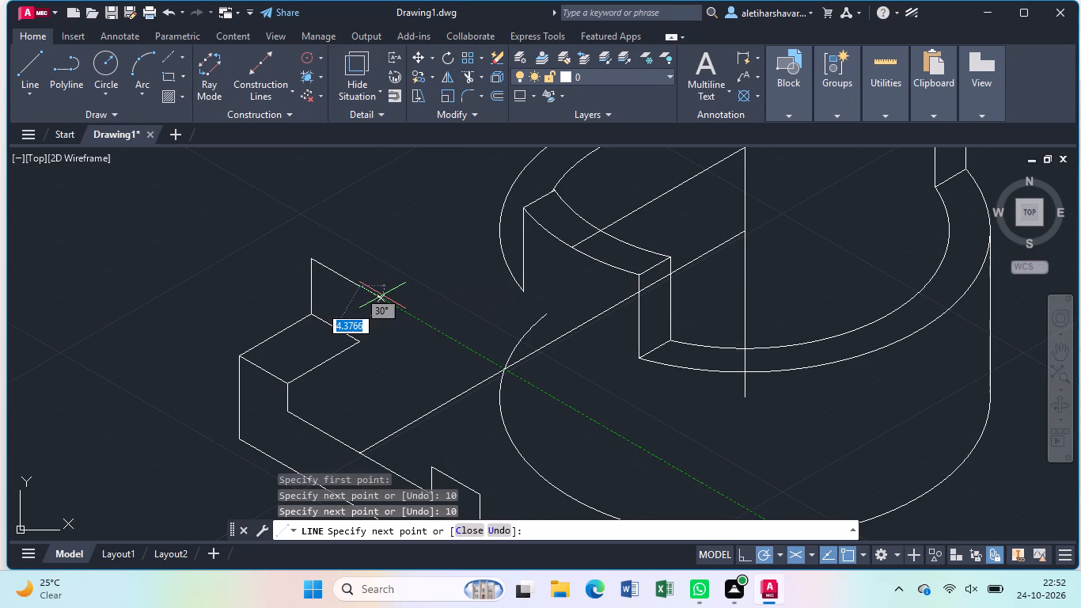
{"action": "left_click", "coordinate": [361, 356]}
{"action": "key", "text": "Escape"}
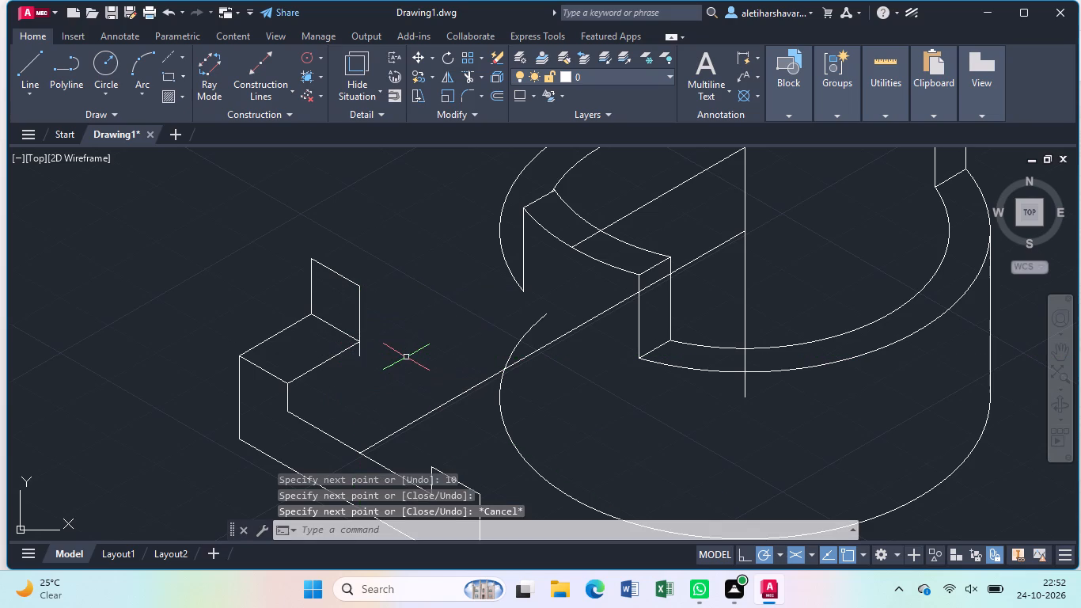
Trim the overhang below the raised rear face's right vertical, and remove the rear, left and right edges of the left post's flat top face.
{"action": "key", "text": "t"}
{"action": "key", "text": "r"}
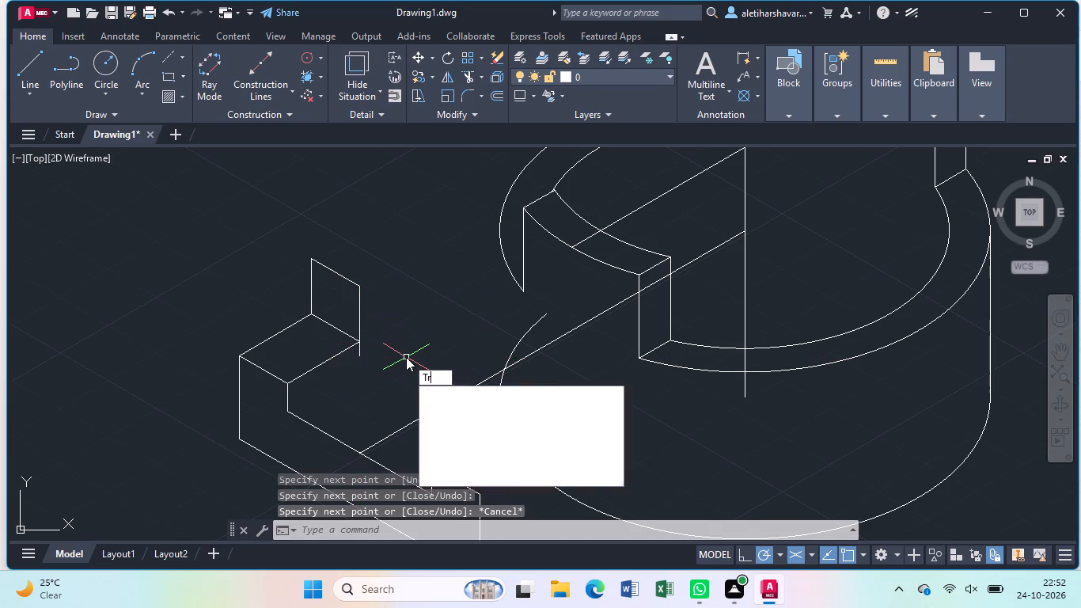
{"action": "key", "text": "Return"}
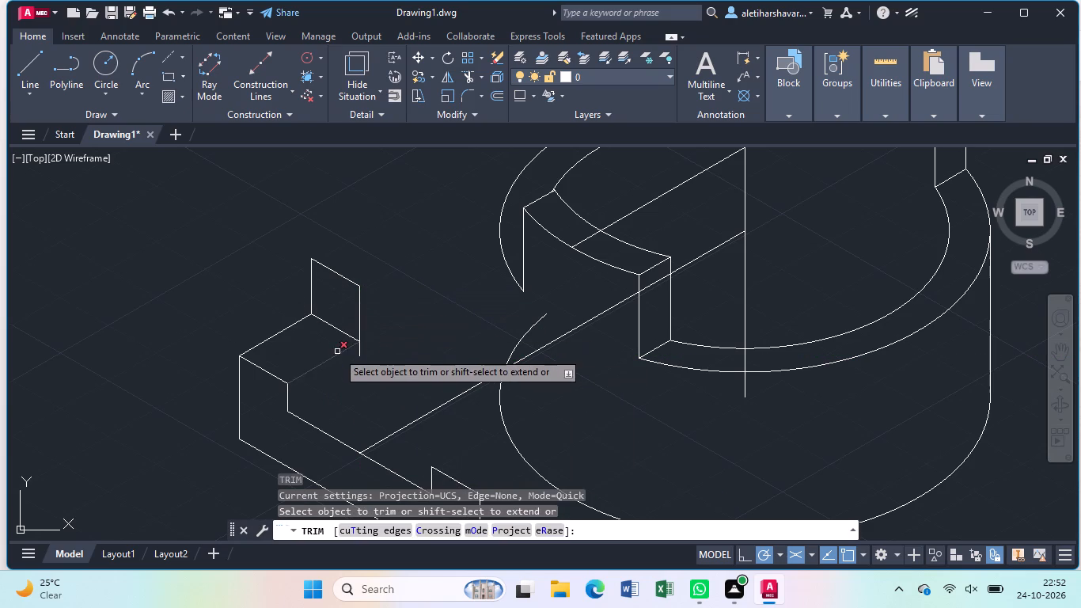
{"action": "left_click", "coordinate": [361, 354]}
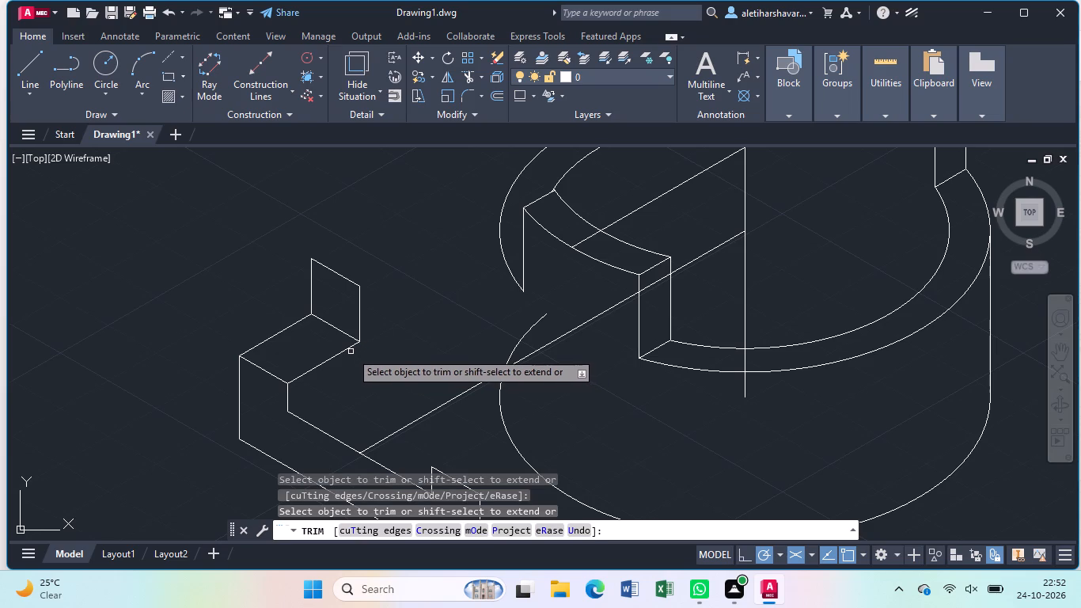
{"action": "left_click", "coordinate": [336, 327]}
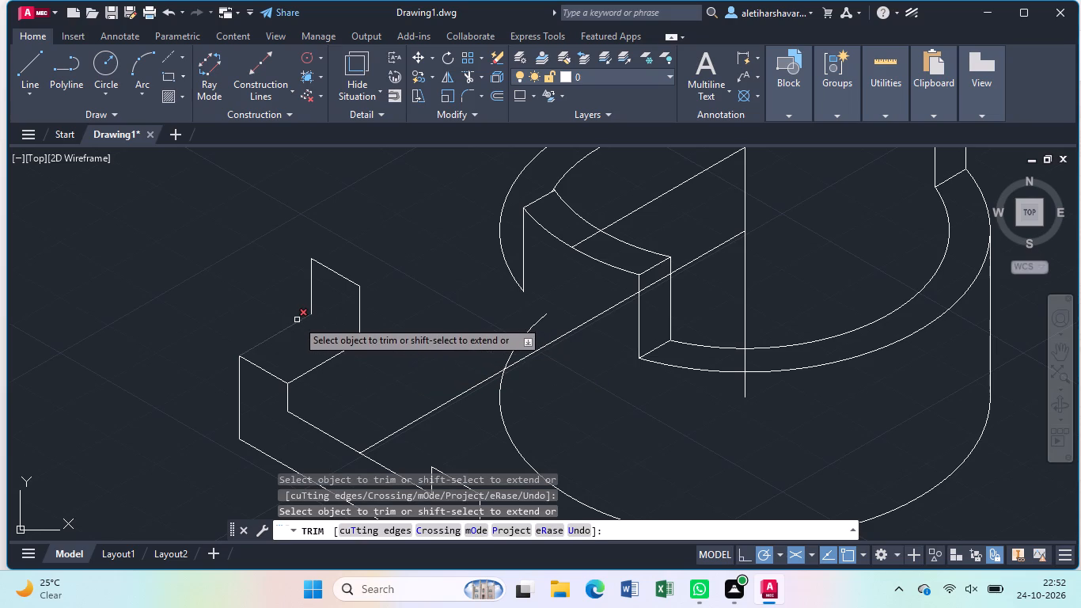
{"action": "left_click", "coordinate": [297, 320]}
{"action": "left_click", "coordinate": [313, 370]}
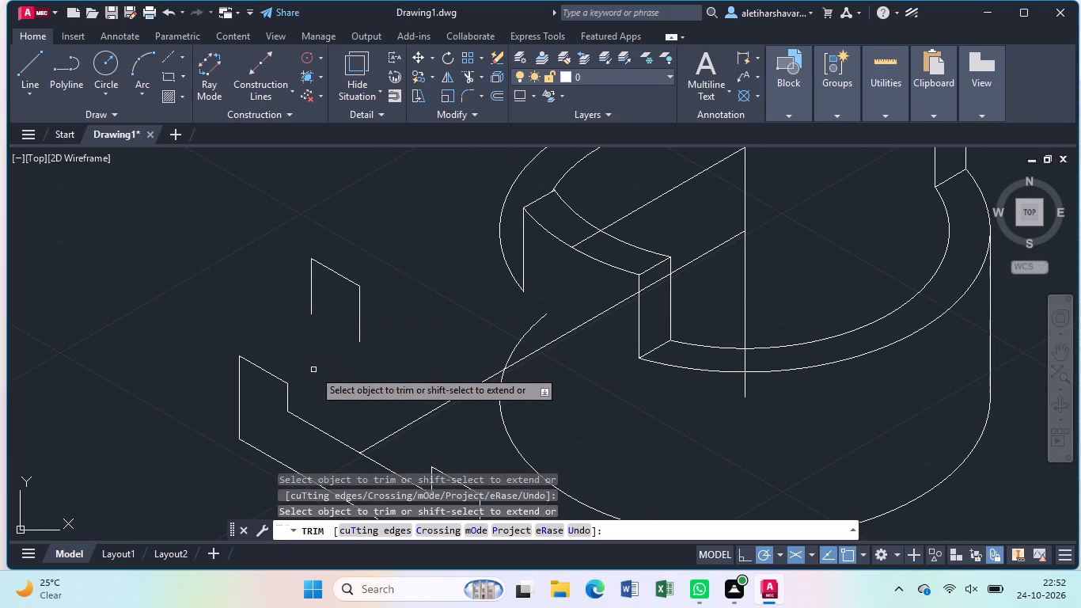
{"action": "key", "text": "Escape"}
Draw two parallel sloped lines joining the left post's front top corners to the matching upper corners of the raised rear face.
{"action": "key", "text": "l"}
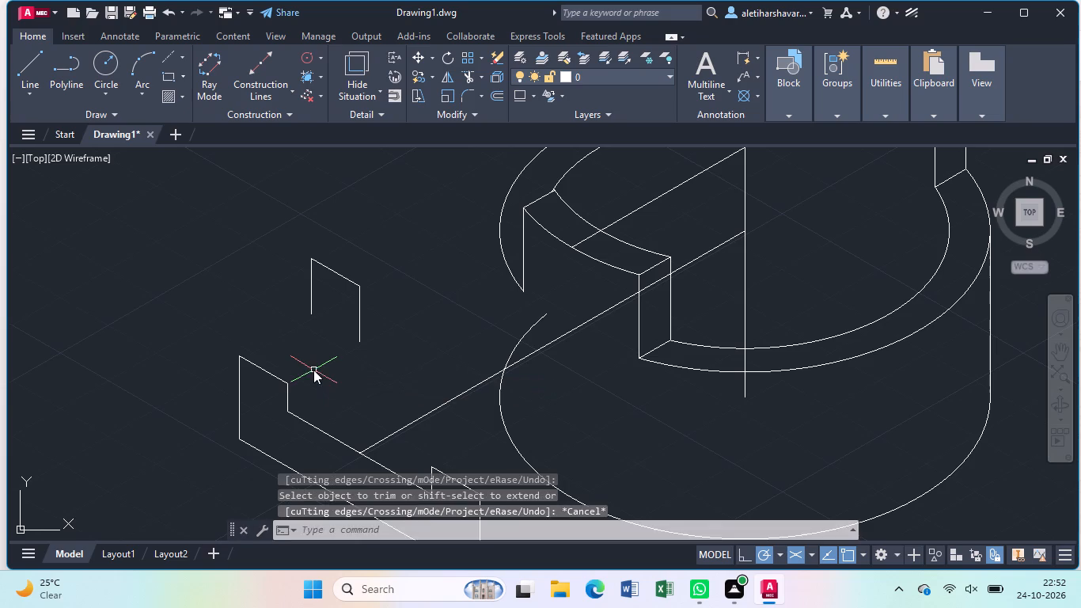
{"action": "key", "text": "Return"}
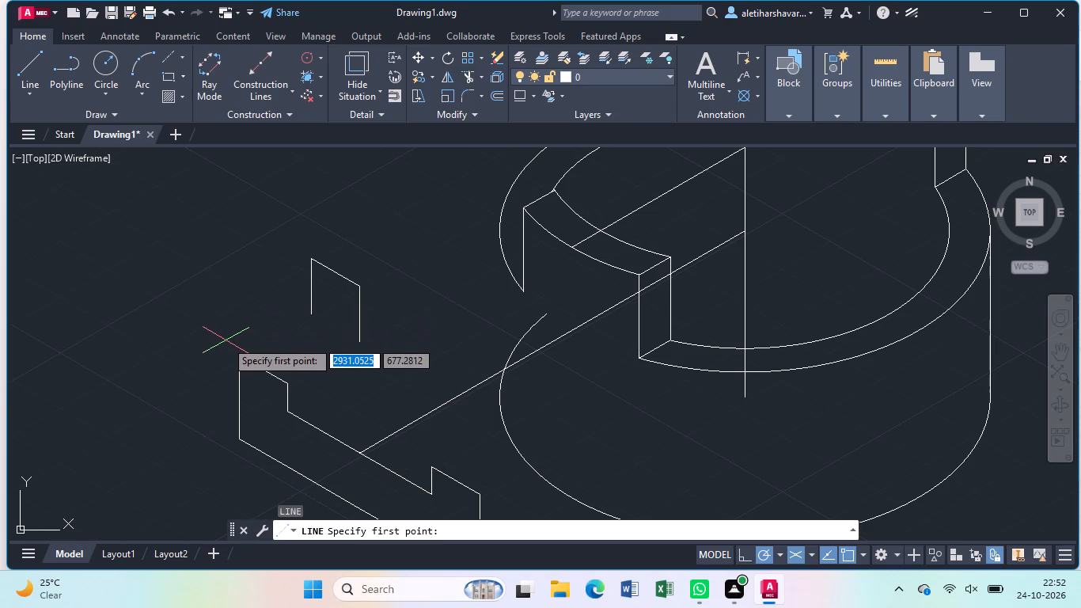
{"action": "left_click", "coordinate": [239, 359]}
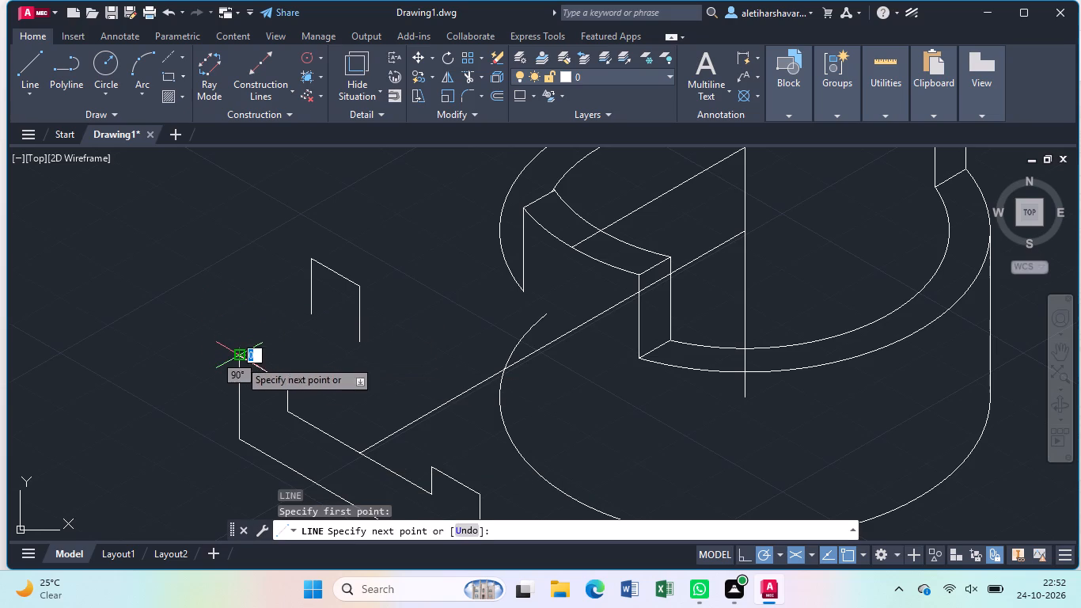
{"action": "left_click", "coordinate": [313, 251]}
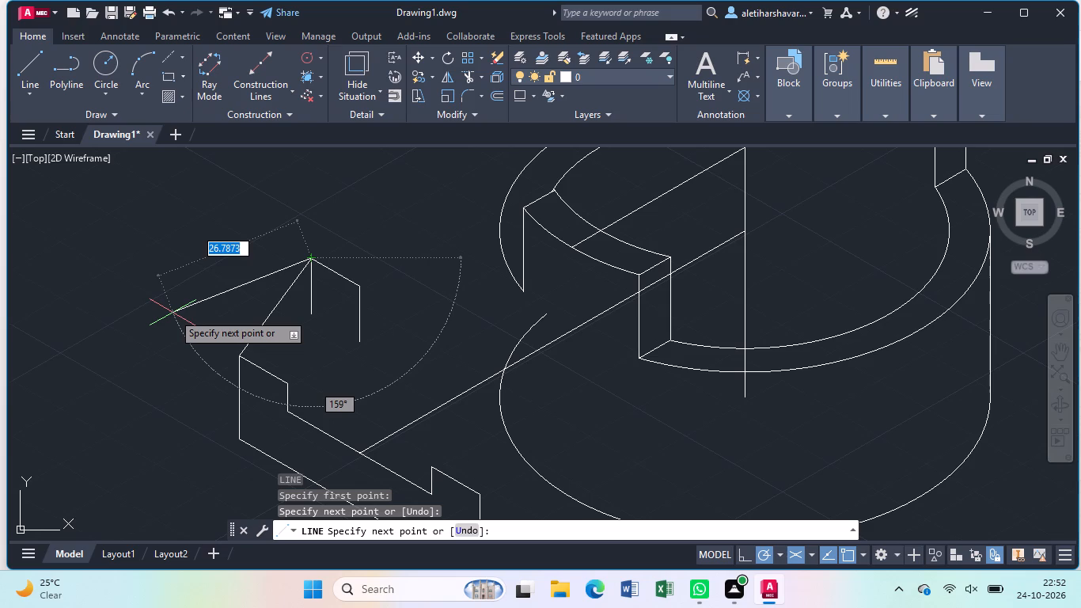
{"action": "key", "text": "Escape"}
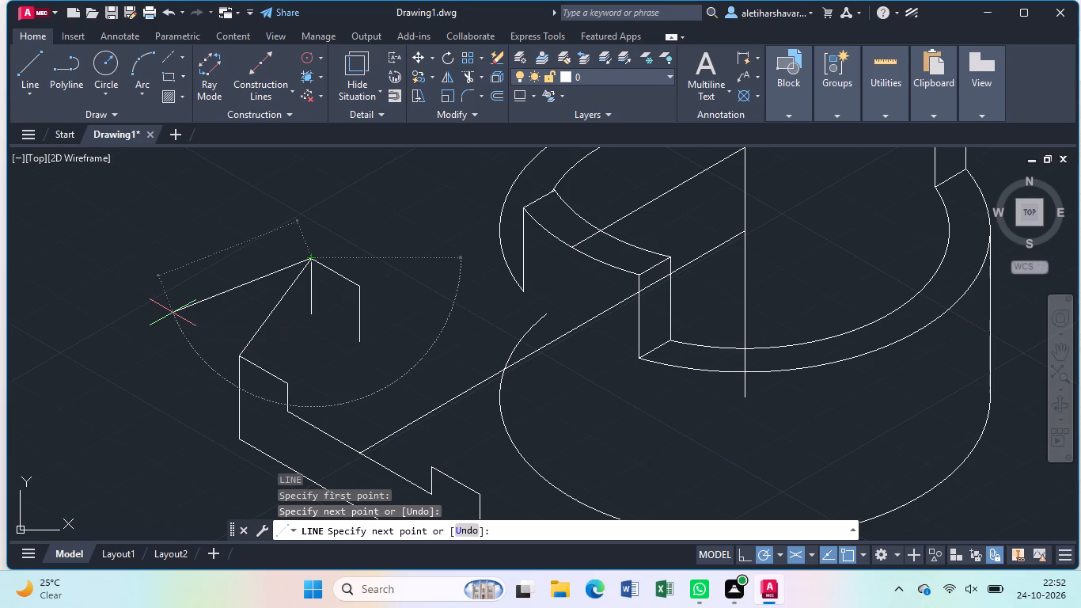
{"action": "key", "text": "l"}
{"action": "key", "text": "Return"}
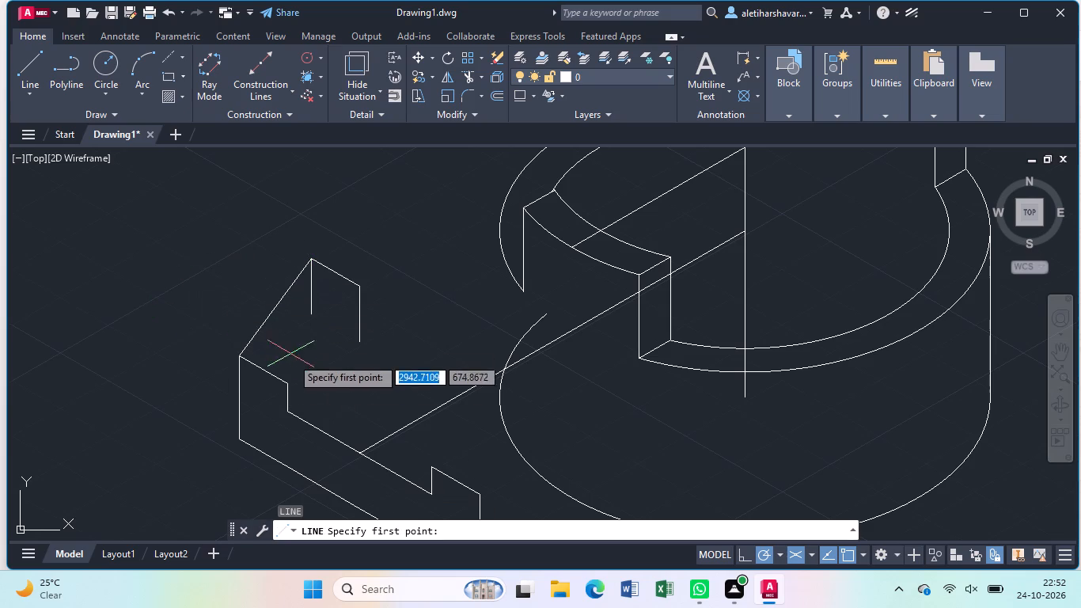
{"action": "left_click", "coordinate": [290, 379]}
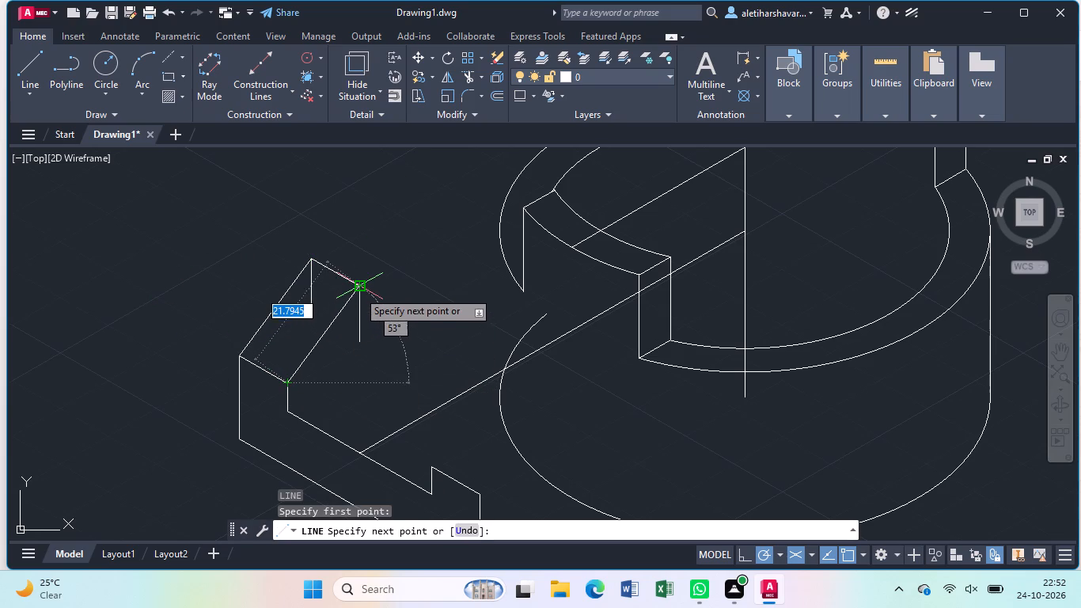
{"action": "left_click", "coordinate": [359, 289]}
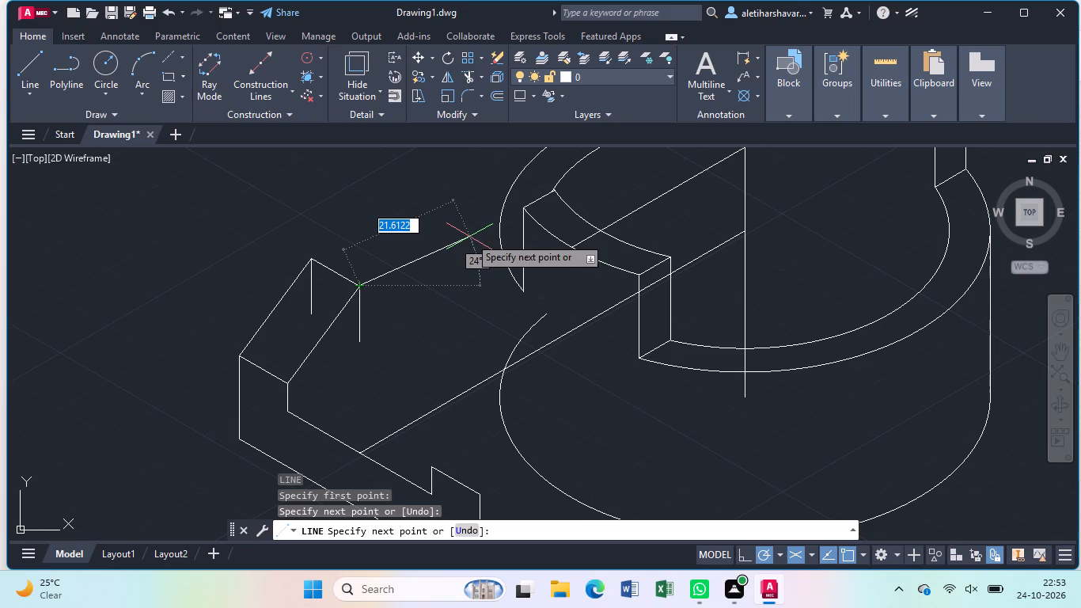
Continue the line from the raised rear face's upper right corner 25 back at about 24°.
{"action": "type", "text": "25"}
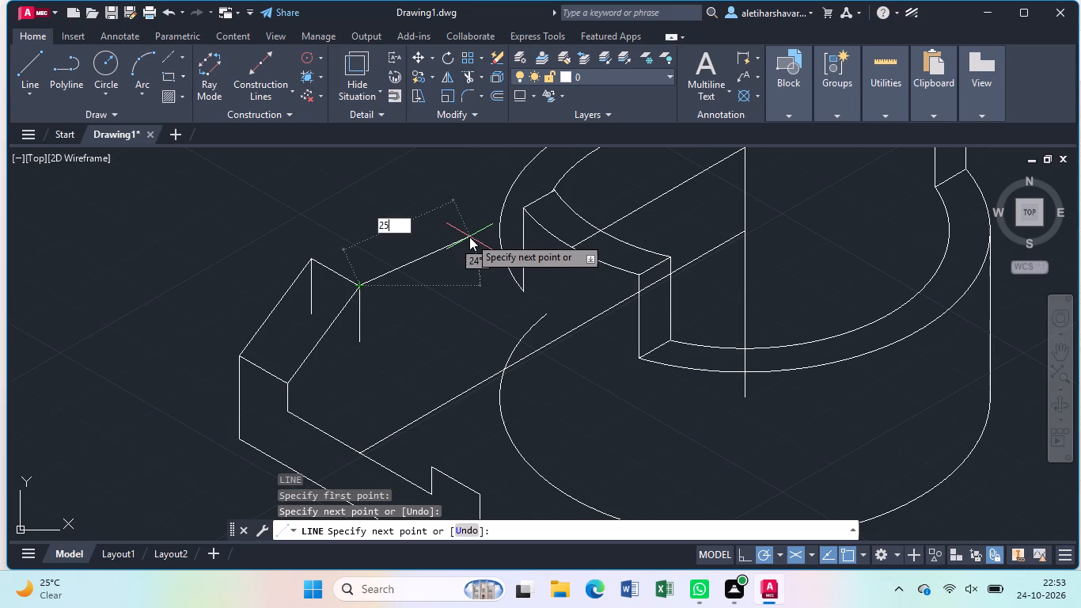
{"action": "key", "text": "Return"}
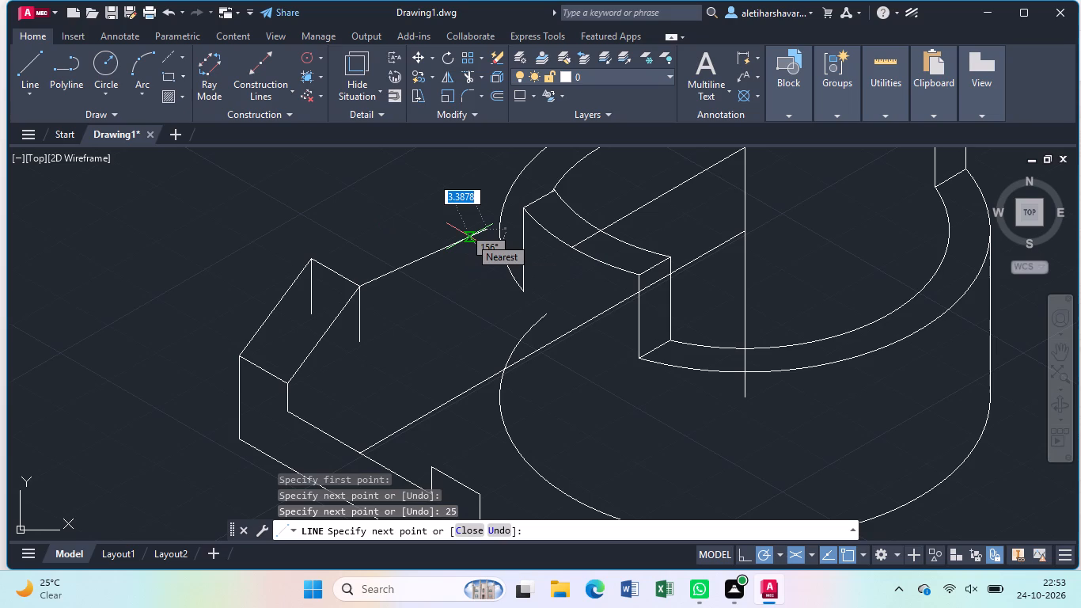
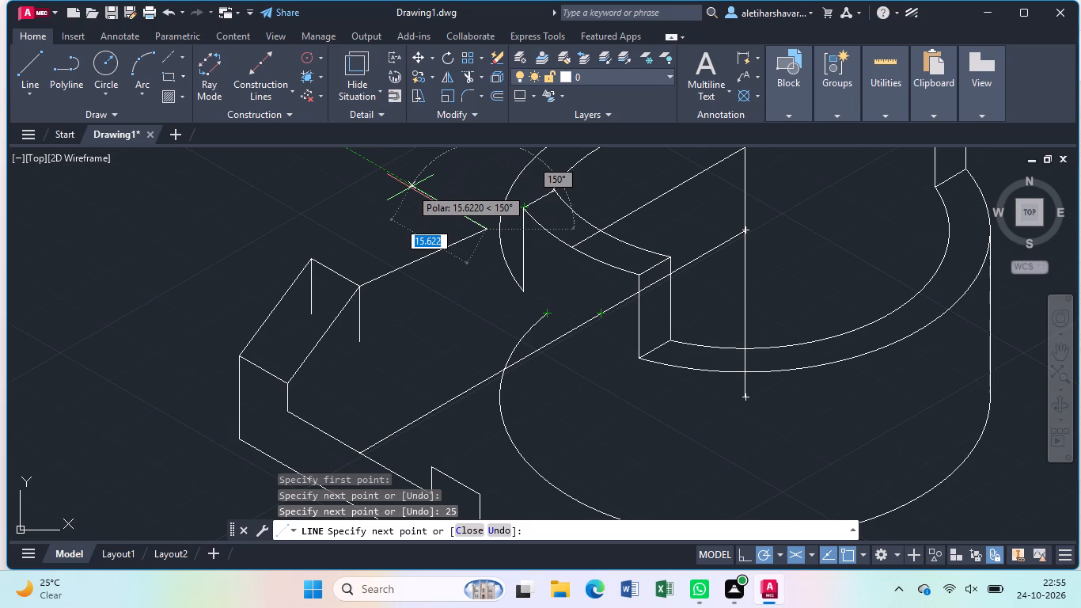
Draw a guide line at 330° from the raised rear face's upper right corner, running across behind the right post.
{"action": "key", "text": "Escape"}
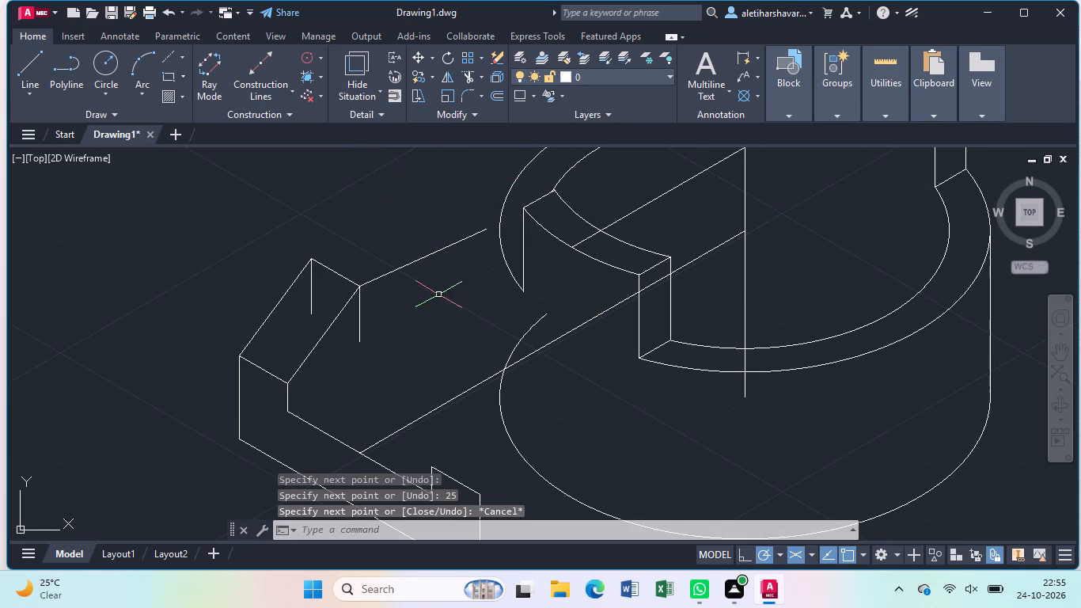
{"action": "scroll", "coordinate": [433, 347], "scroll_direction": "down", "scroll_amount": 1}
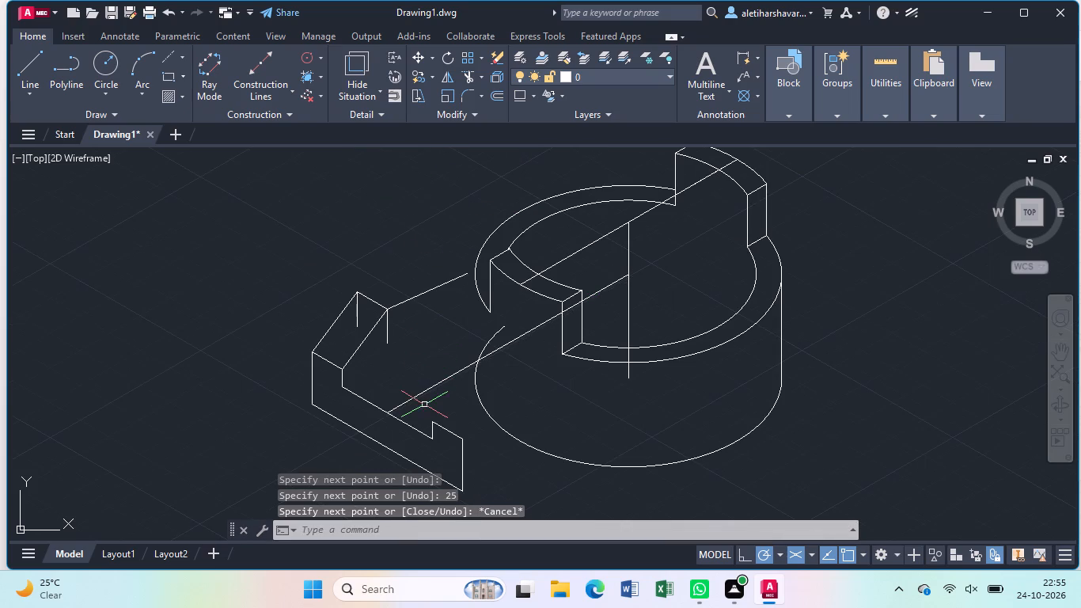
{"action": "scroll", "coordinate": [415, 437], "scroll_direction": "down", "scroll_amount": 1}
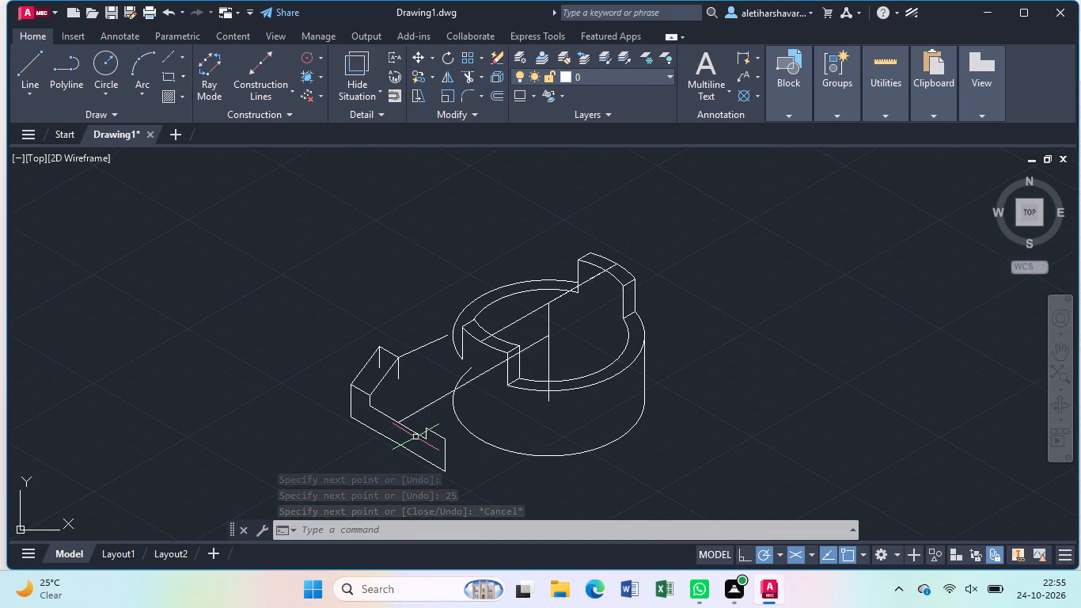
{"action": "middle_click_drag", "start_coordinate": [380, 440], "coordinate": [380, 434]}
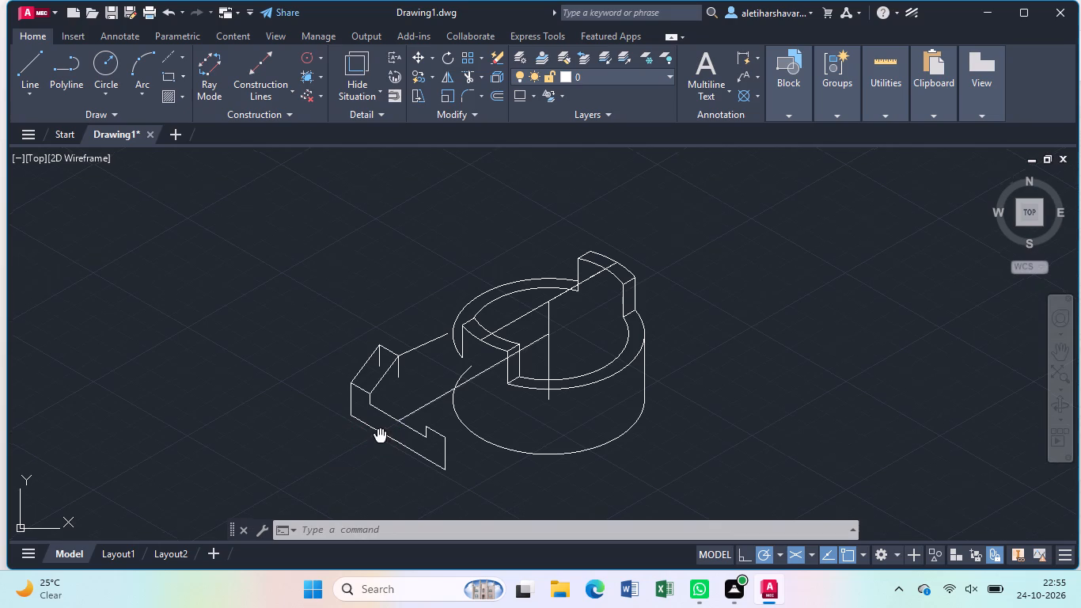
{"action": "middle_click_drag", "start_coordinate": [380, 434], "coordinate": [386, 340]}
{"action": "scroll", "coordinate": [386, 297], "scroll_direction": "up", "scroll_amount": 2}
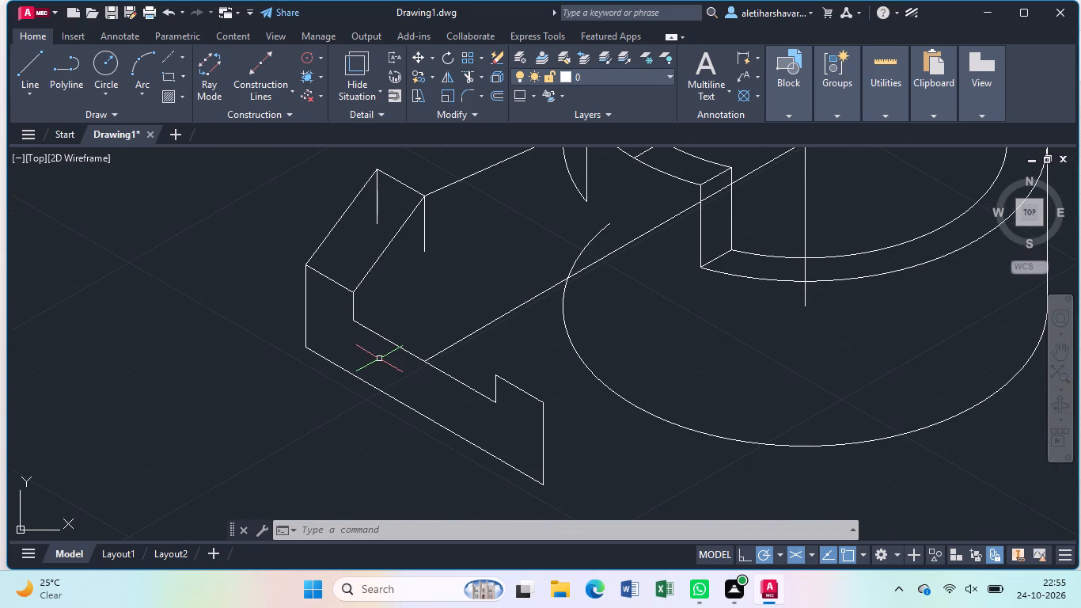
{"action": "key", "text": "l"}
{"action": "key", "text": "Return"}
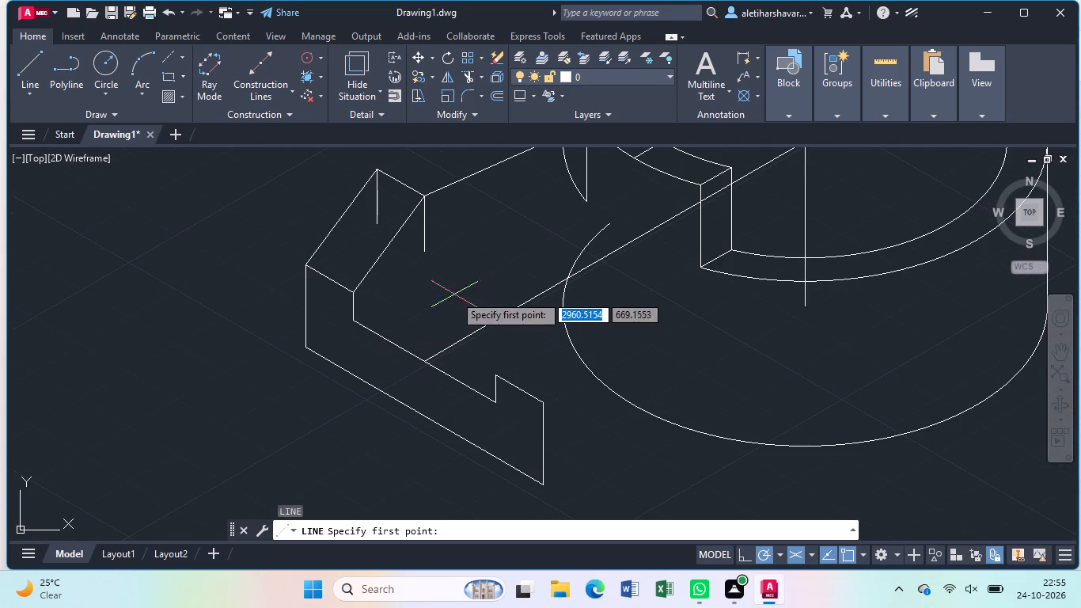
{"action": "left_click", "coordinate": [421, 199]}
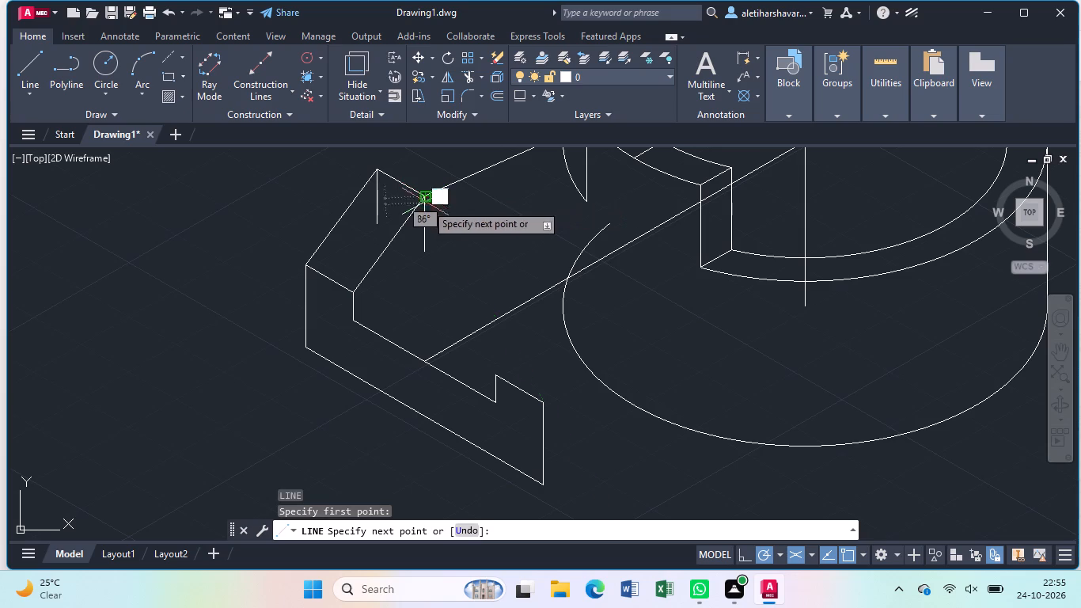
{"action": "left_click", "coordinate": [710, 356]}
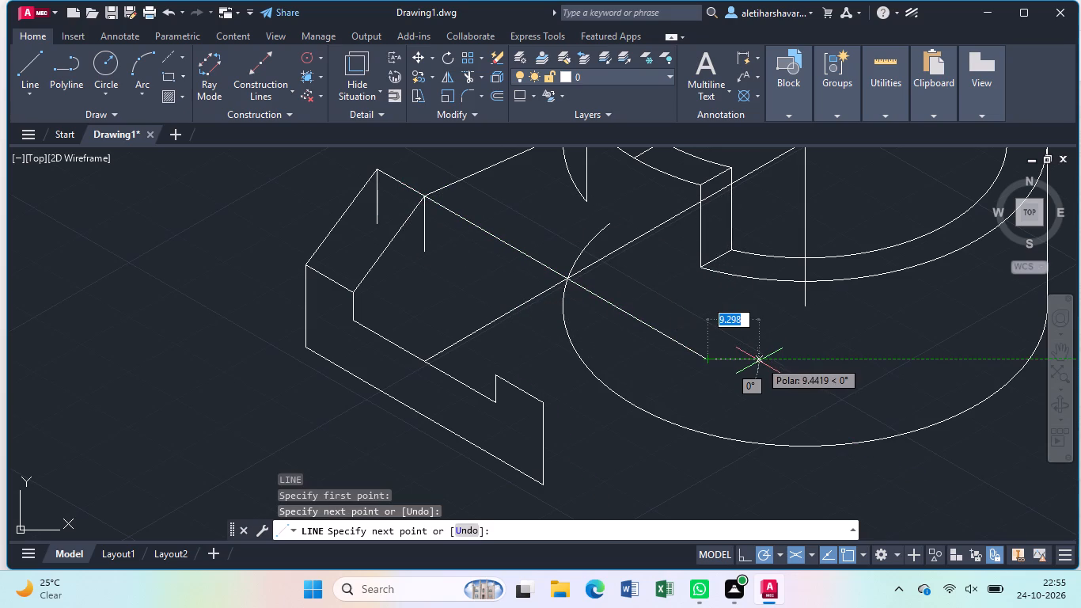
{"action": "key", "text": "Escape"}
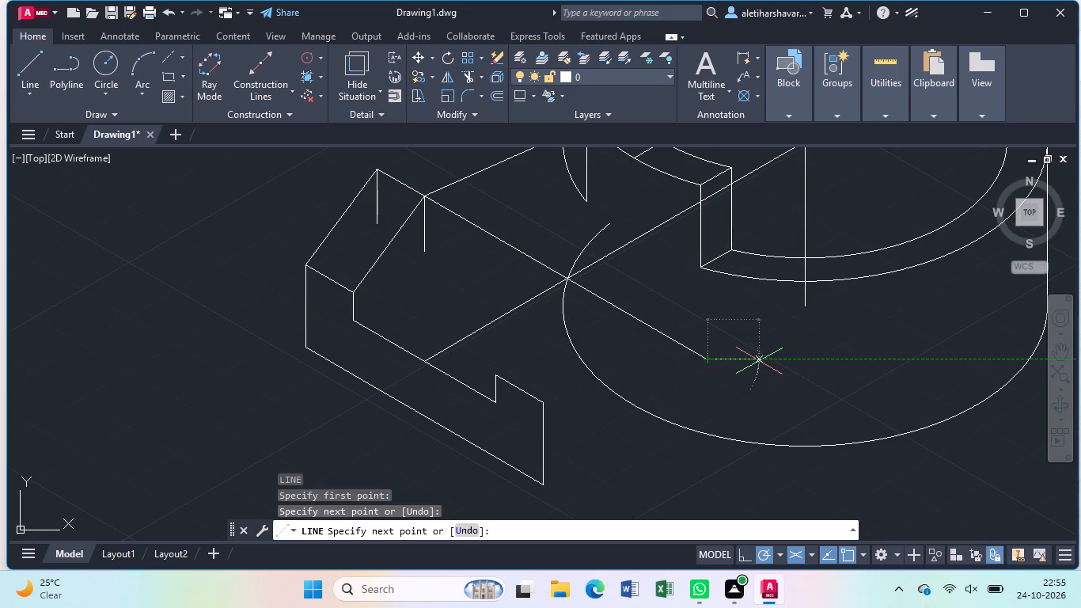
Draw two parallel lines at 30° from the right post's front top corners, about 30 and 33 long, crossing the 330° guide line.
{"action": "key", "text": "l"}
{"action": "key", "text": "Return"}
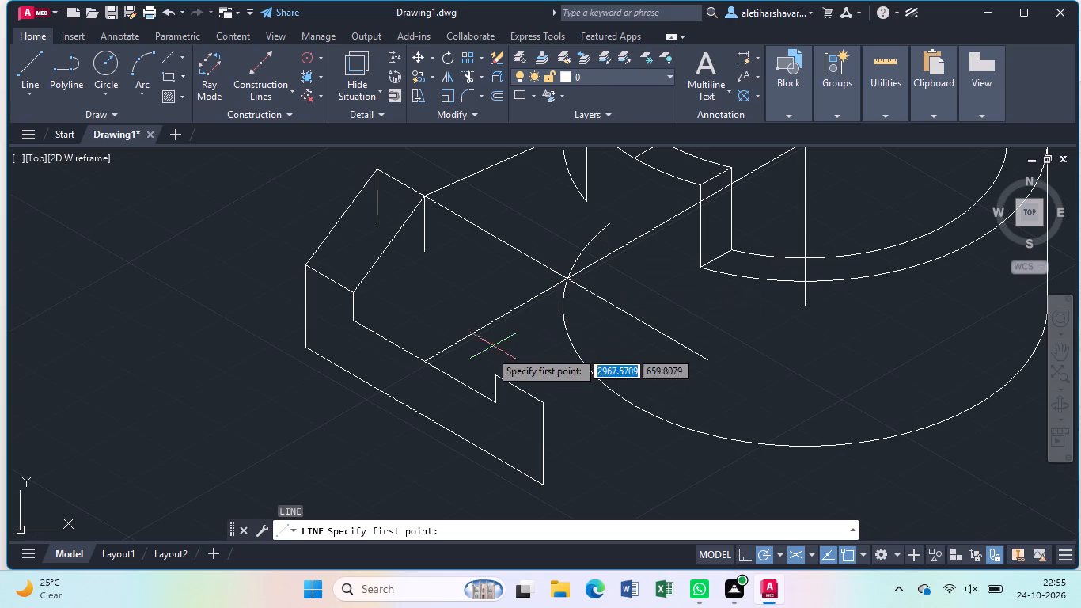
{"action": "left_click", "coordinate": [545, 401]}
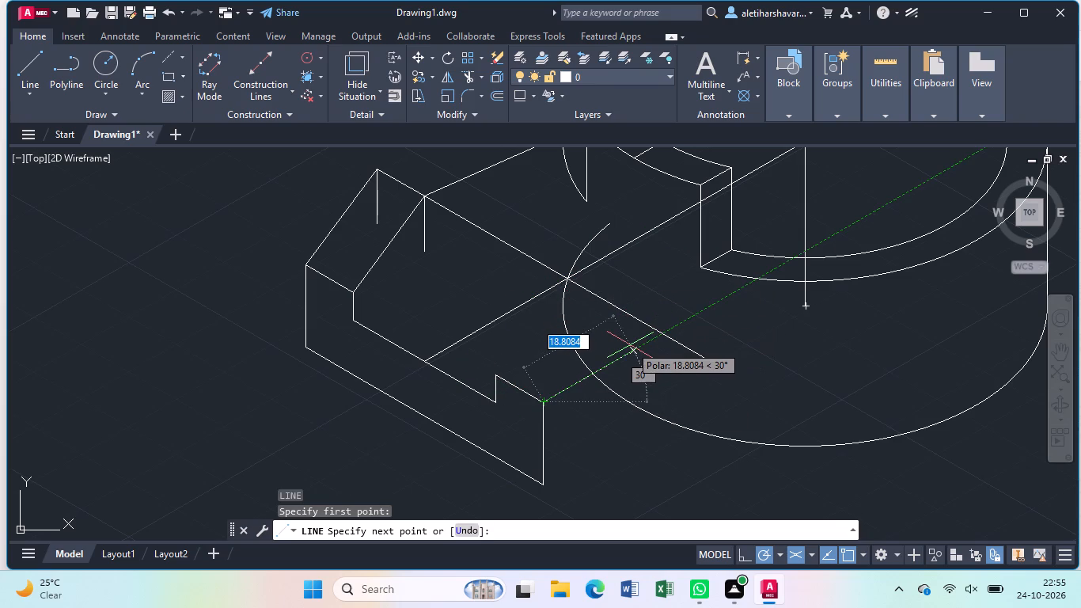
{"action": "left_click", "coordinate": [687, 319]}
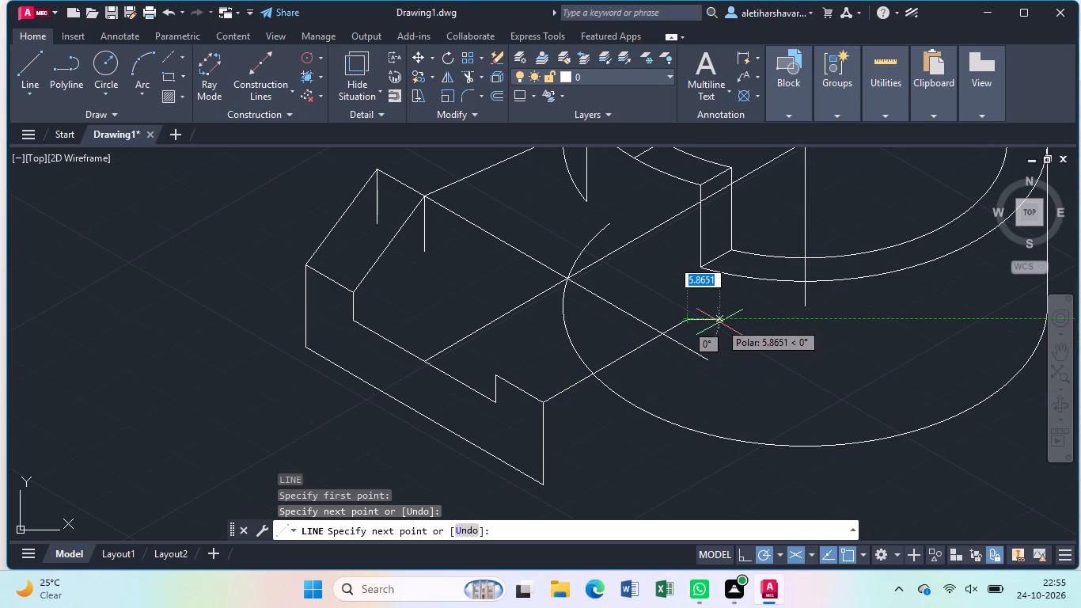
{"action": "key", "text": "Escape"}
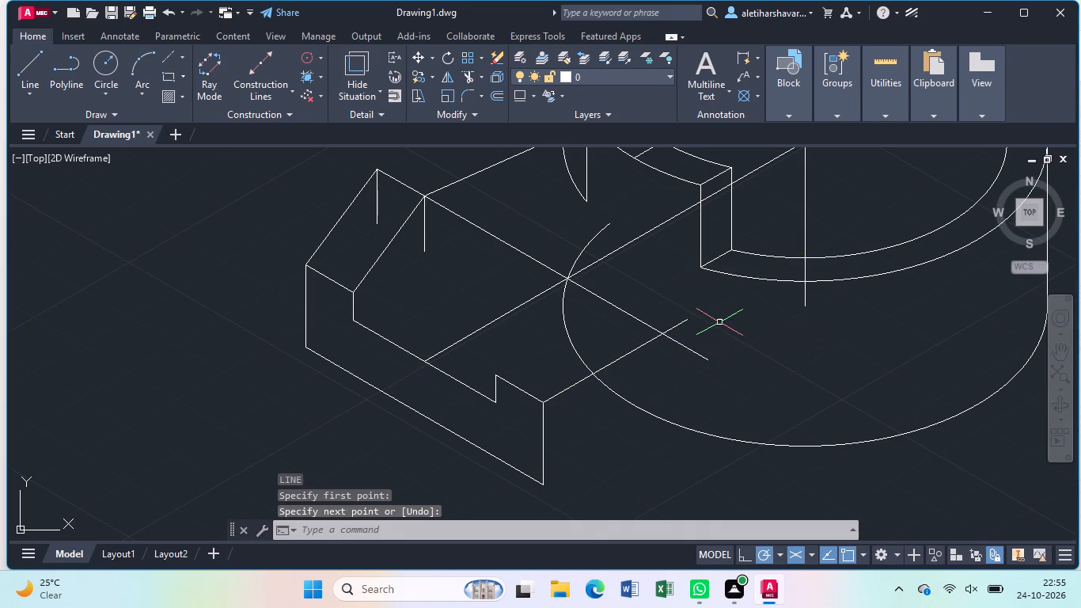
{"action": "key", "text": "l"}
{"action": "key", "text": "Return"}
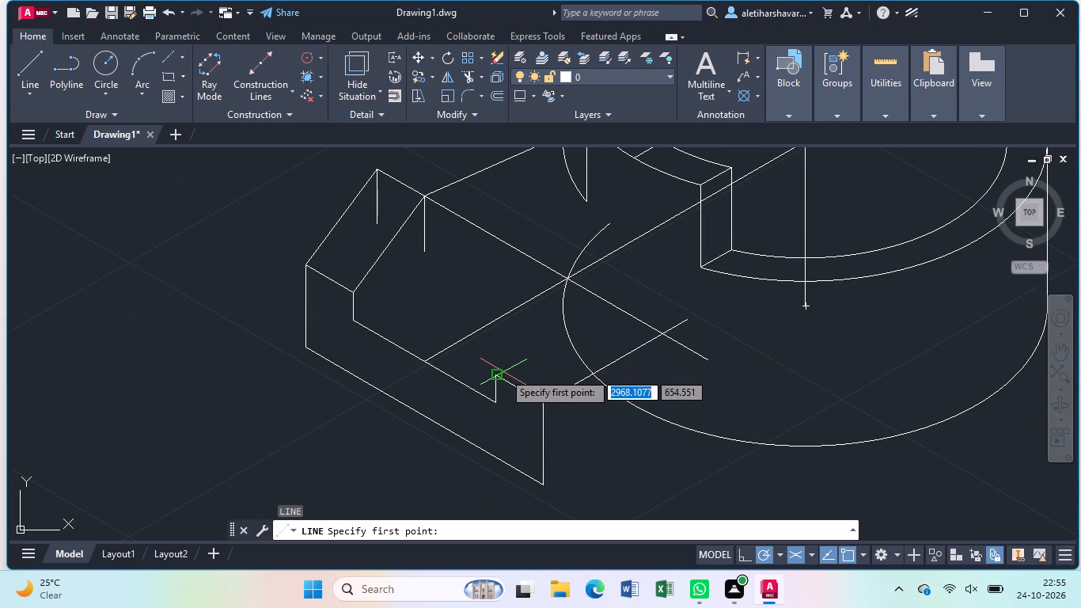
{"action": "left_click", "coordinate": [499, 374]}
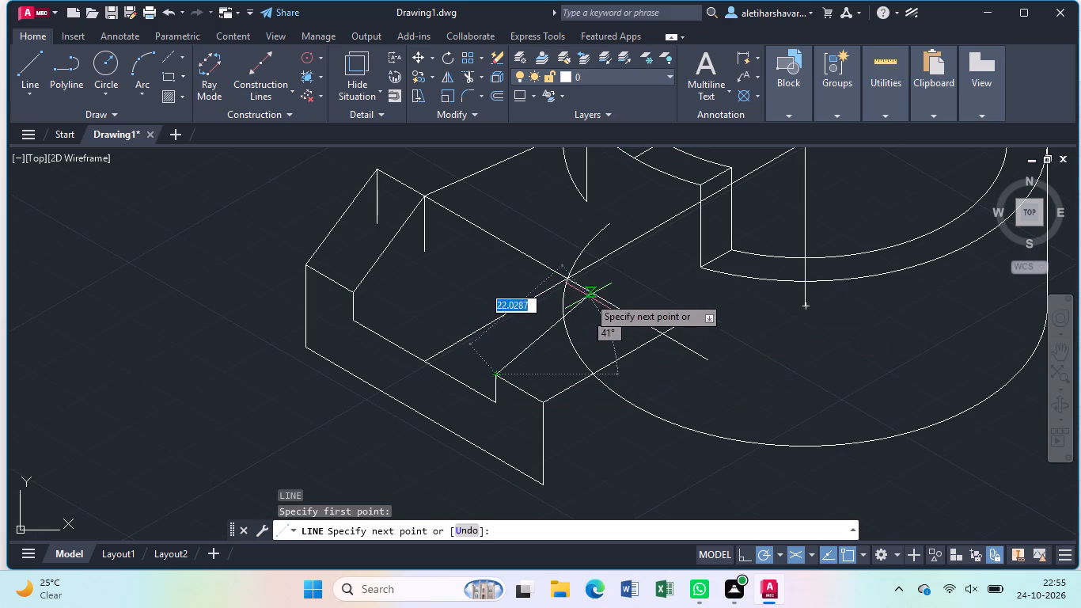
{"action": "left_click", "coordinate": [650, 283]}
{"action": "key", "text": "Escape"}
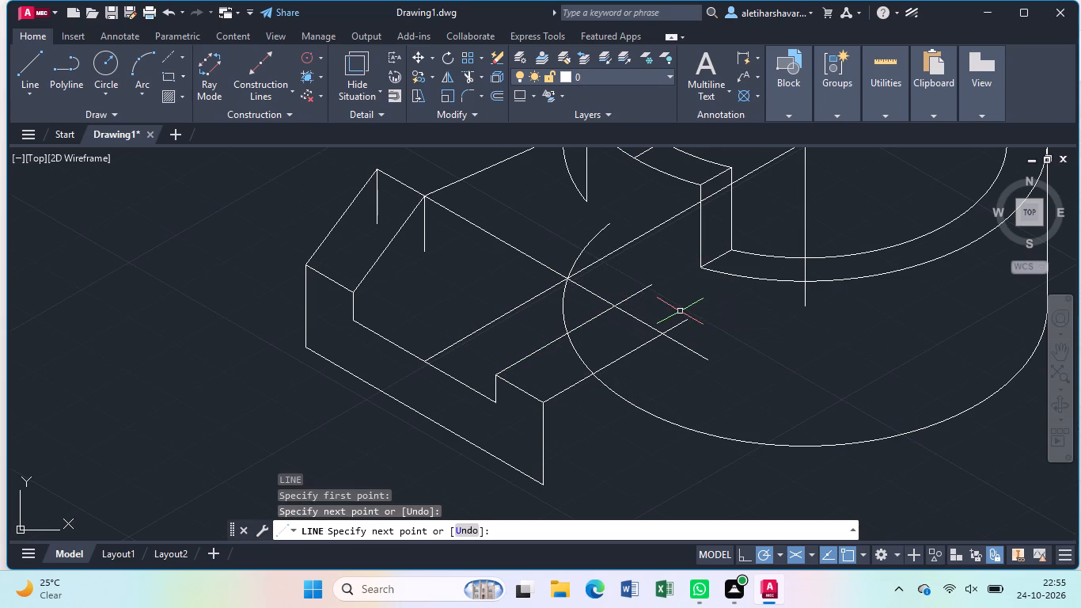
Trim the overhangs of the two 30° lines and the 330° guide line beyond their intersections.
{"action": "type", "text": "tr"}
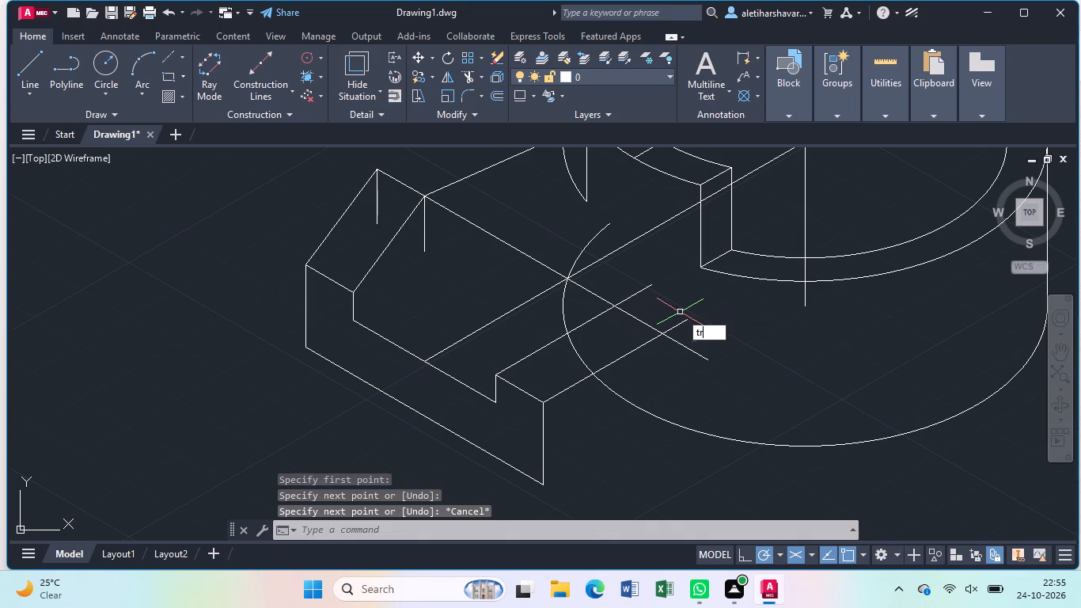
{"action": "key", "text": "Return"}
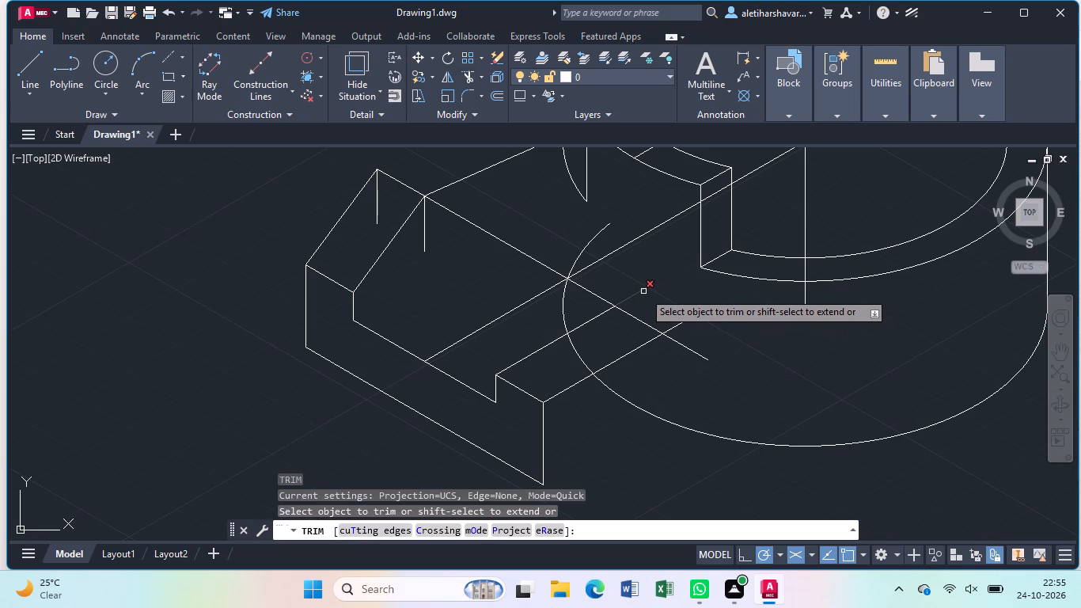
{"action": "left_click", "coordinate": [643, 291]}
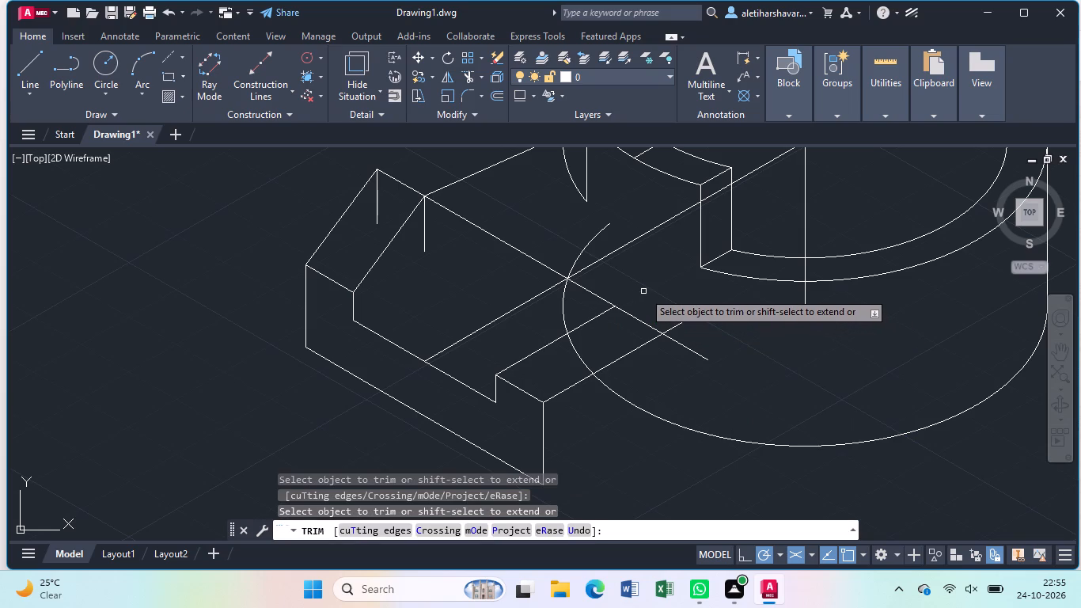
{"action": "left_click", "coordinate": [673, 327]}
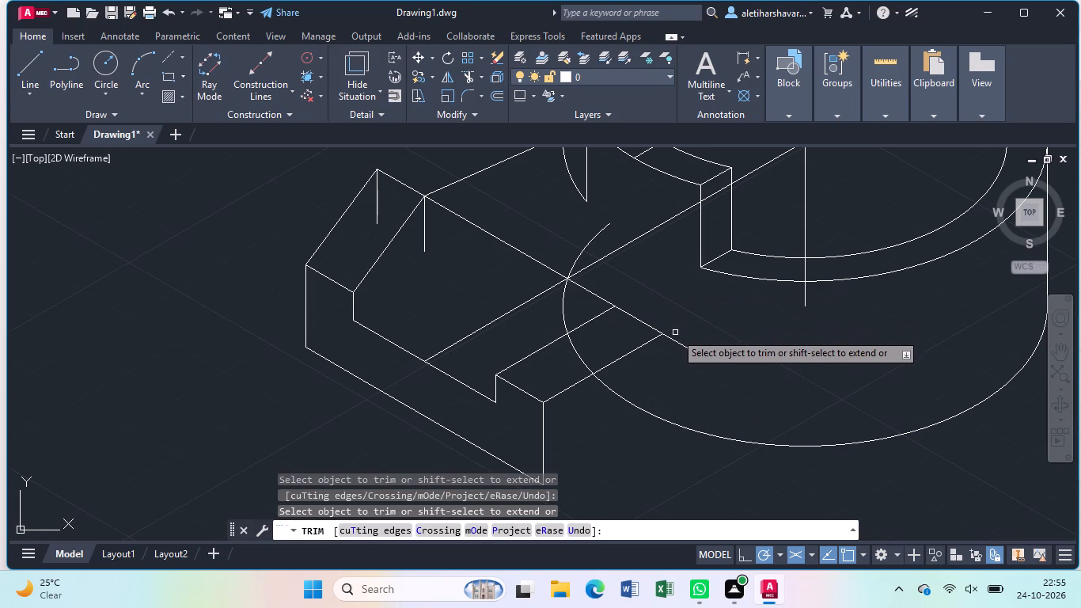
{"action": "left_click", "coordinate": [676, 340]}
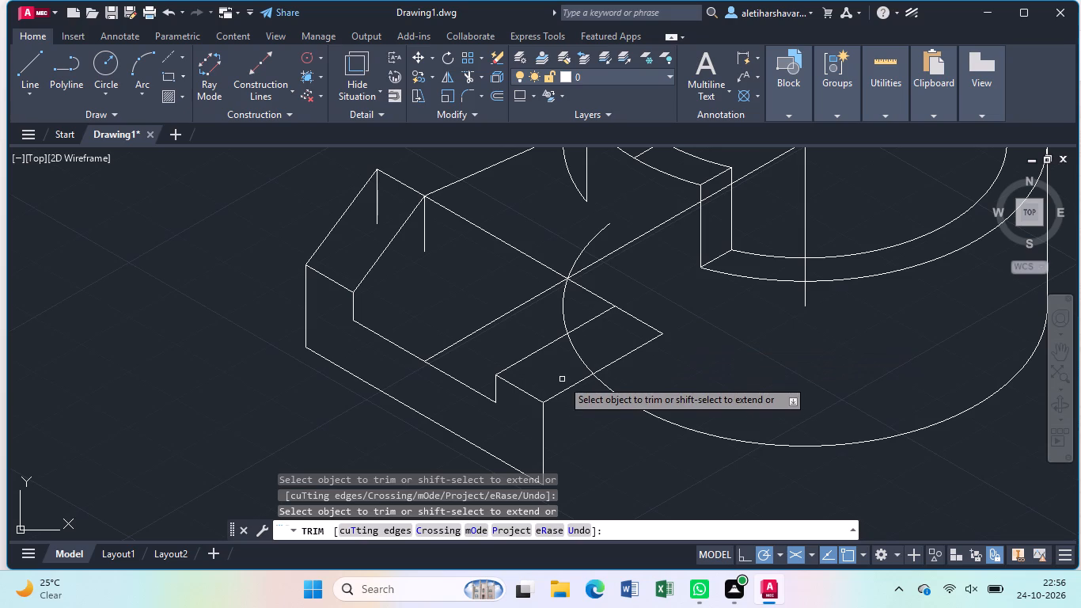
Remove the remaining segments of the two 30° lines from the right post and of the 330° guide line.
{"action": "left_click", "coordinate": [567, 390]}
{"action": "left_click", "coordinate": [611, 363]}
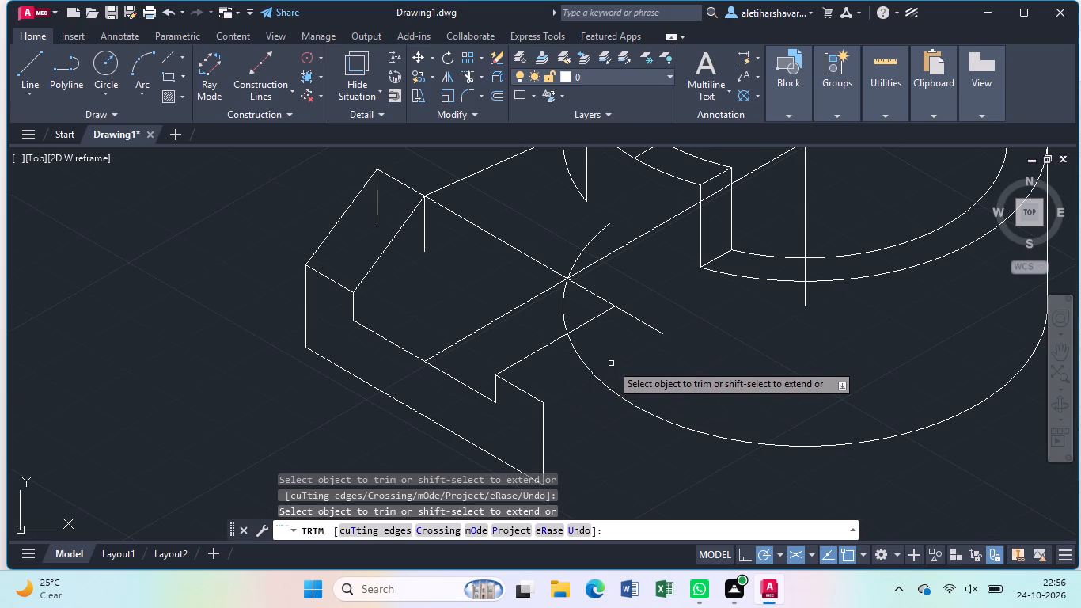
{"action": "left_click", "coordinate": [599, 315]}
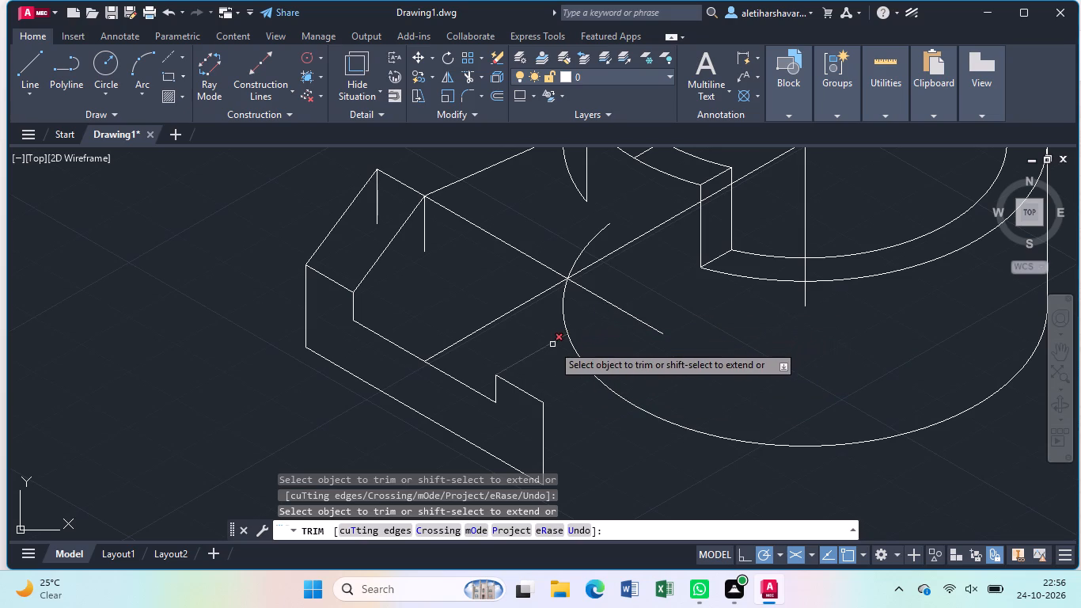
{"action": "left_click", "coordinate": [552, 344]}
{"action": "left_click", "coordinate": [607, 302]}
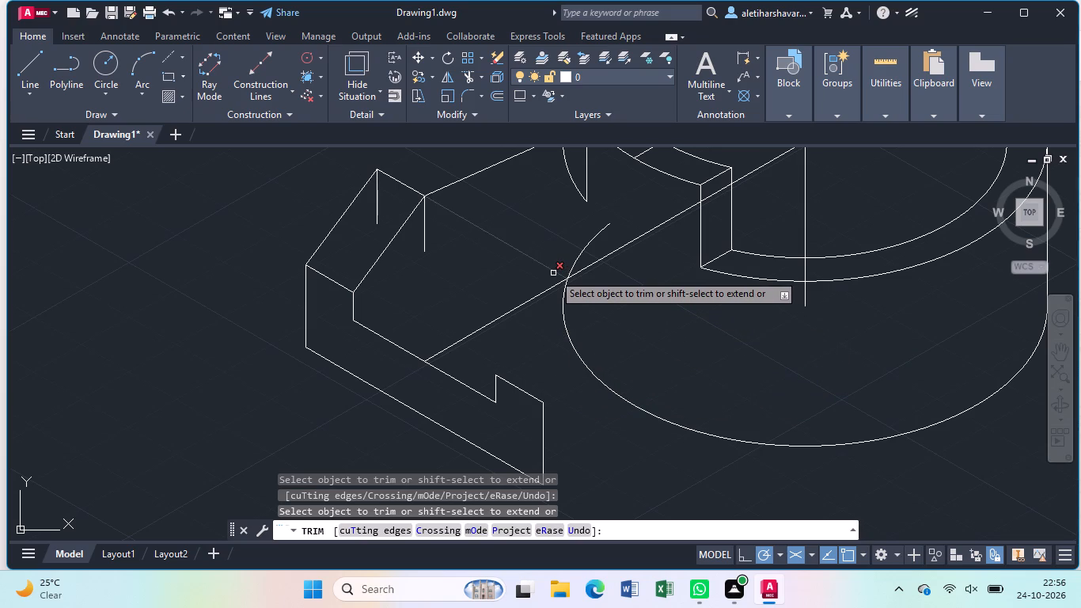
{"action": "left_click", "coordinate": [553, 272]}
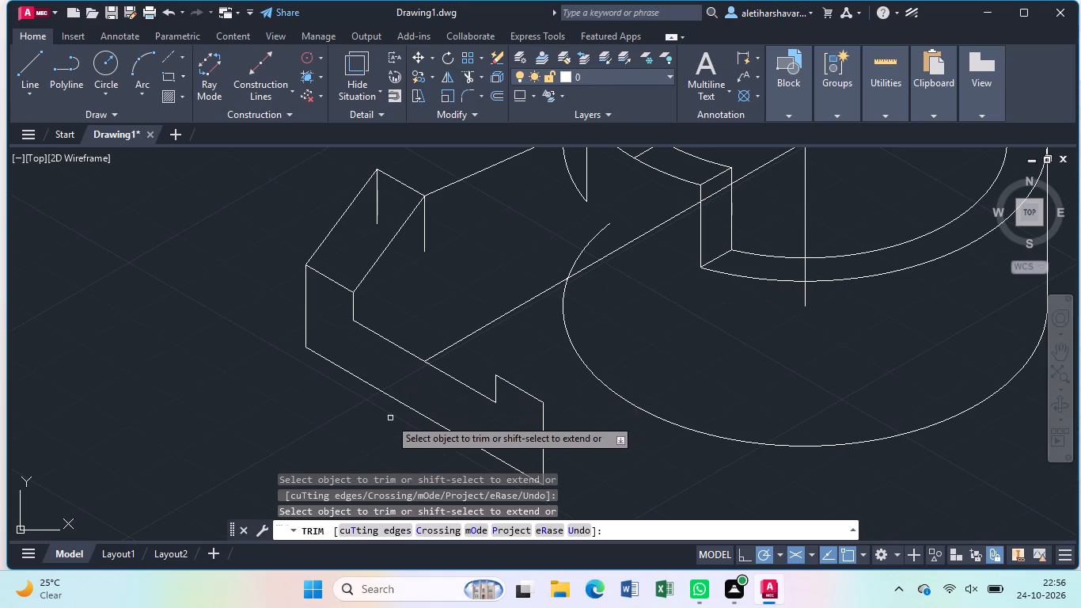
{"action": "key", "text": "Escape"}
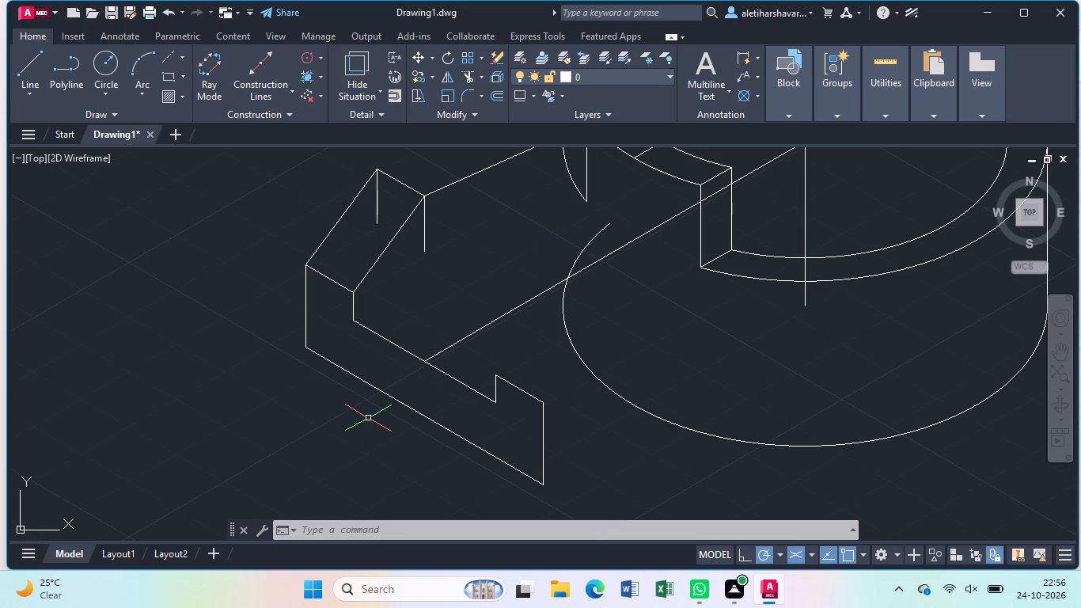
From the right post's front top left corner, draw lines 15 at 30°, 10 up and 10 at 330°, ending at its front top right corner.
{"action": "key", "text": "l"}
{"action": "key", "text": "Return"}
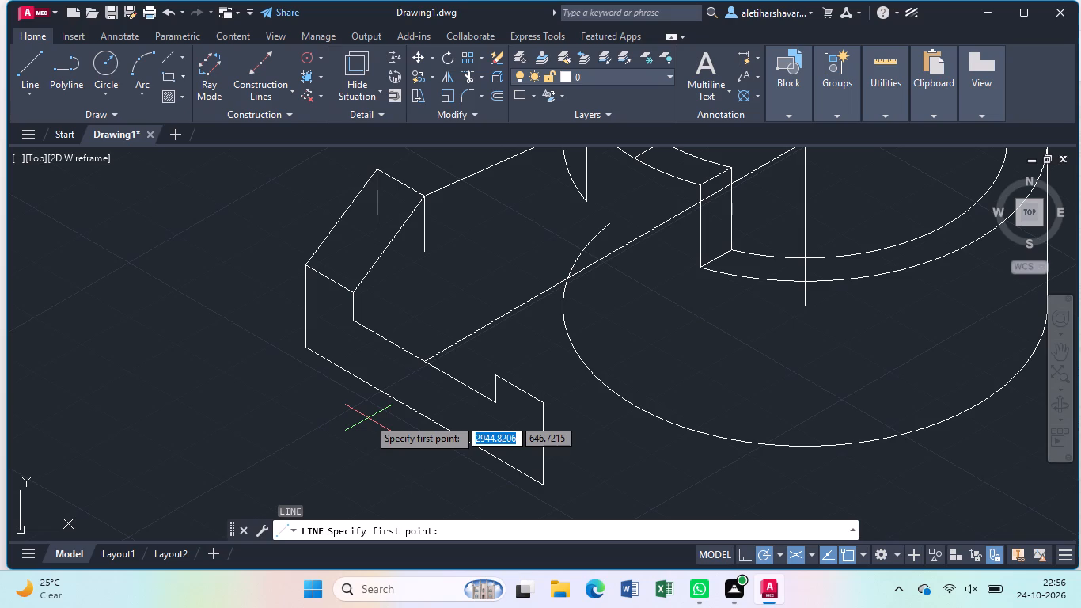
{"action": "left_click", "coordinate": [498, 374]}
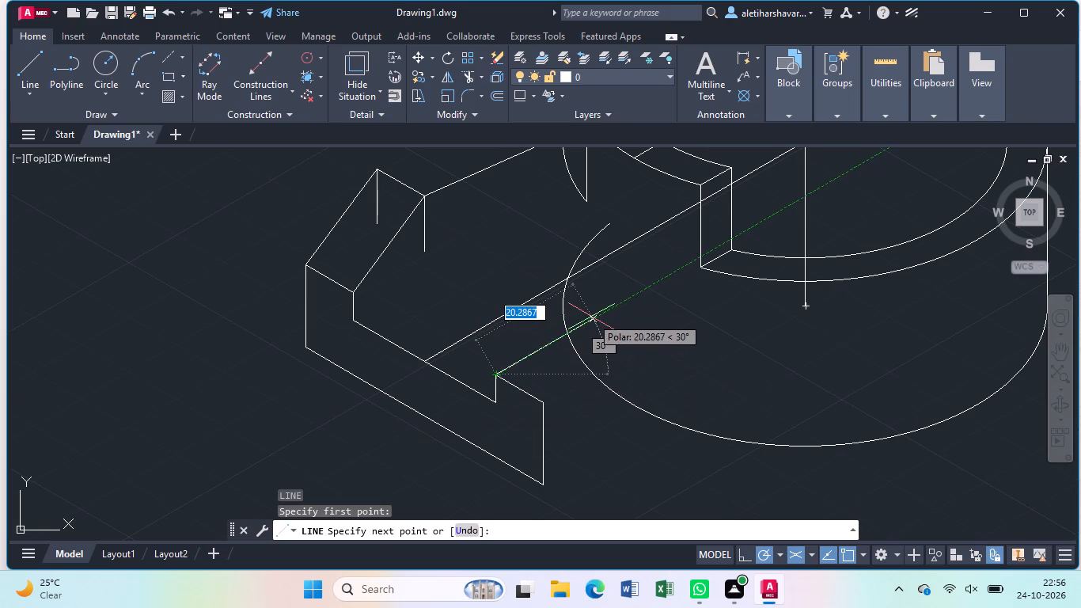
{"action": "type", "text": "15"}
{"action": "key", "text": "Return"}
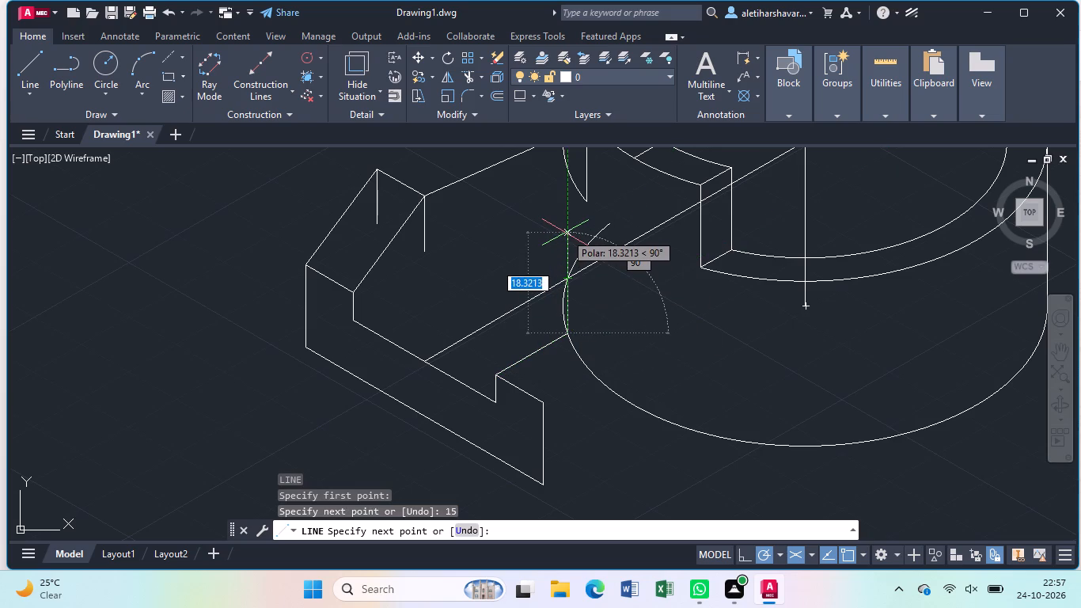
{"action": "key", "text": "1"}
{"action": "key", "text": "0"}
{"action": "key", "text": "Return"}
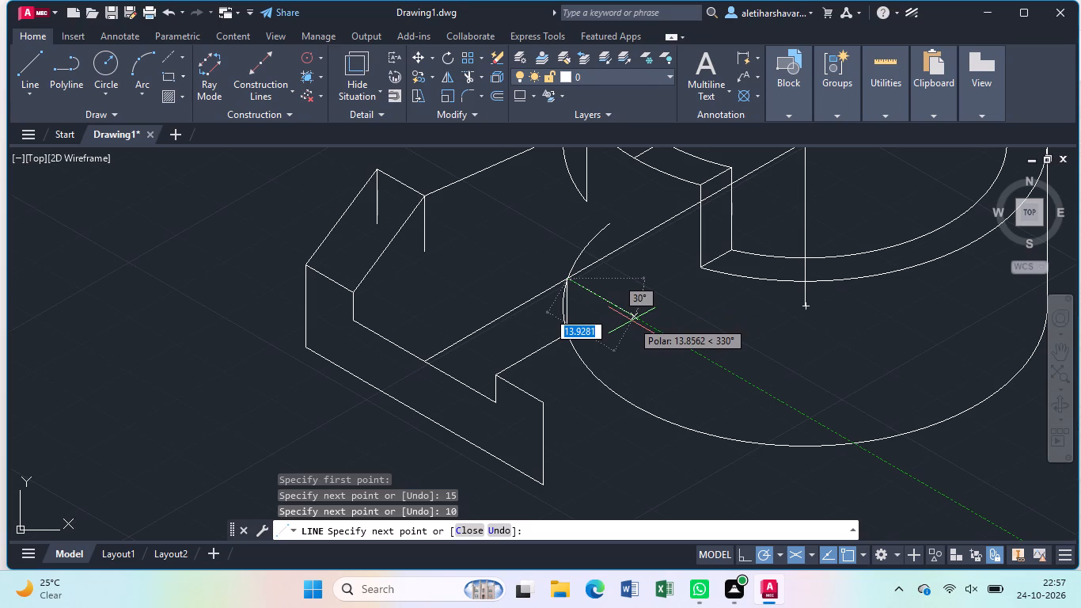
{"action": "key", "text": "1"}
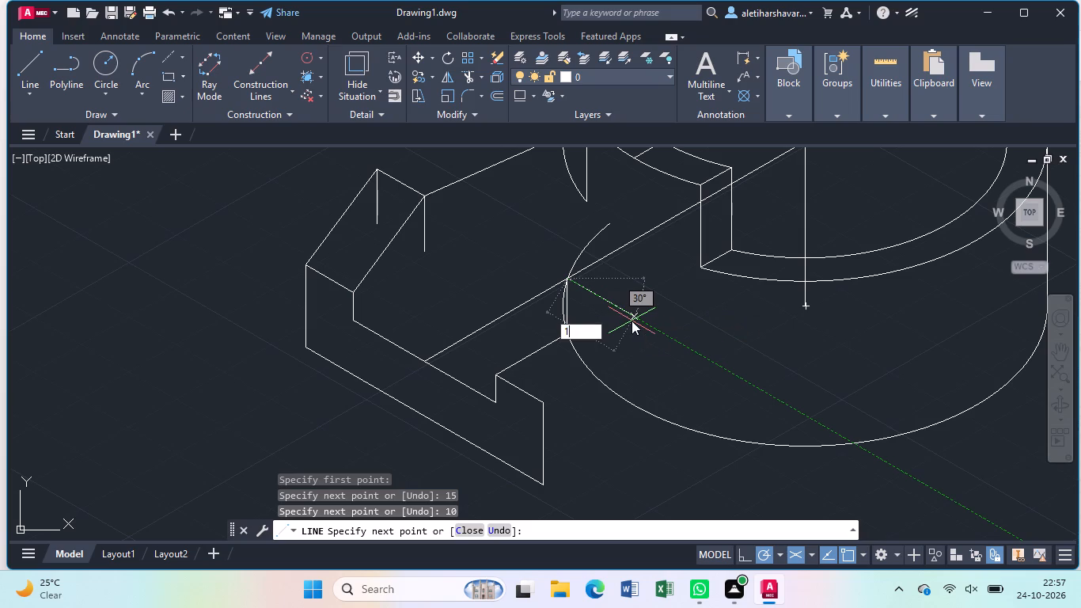
{"action": "key", "text": "0"}
{"action": "key", "text": "Return"}
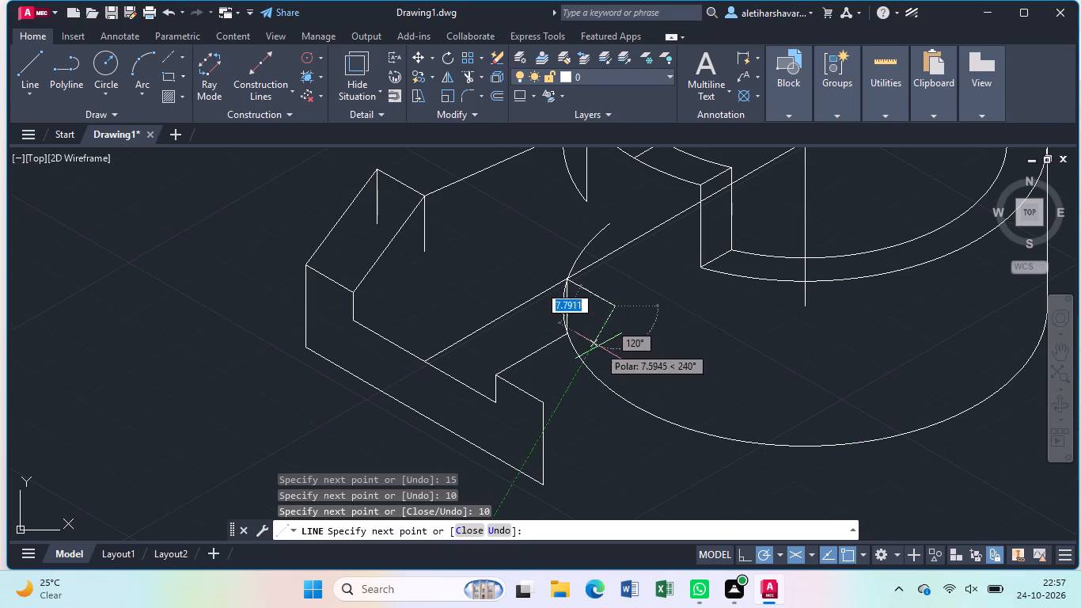
{"action": "left_click", "coordinate": [540, 405]}
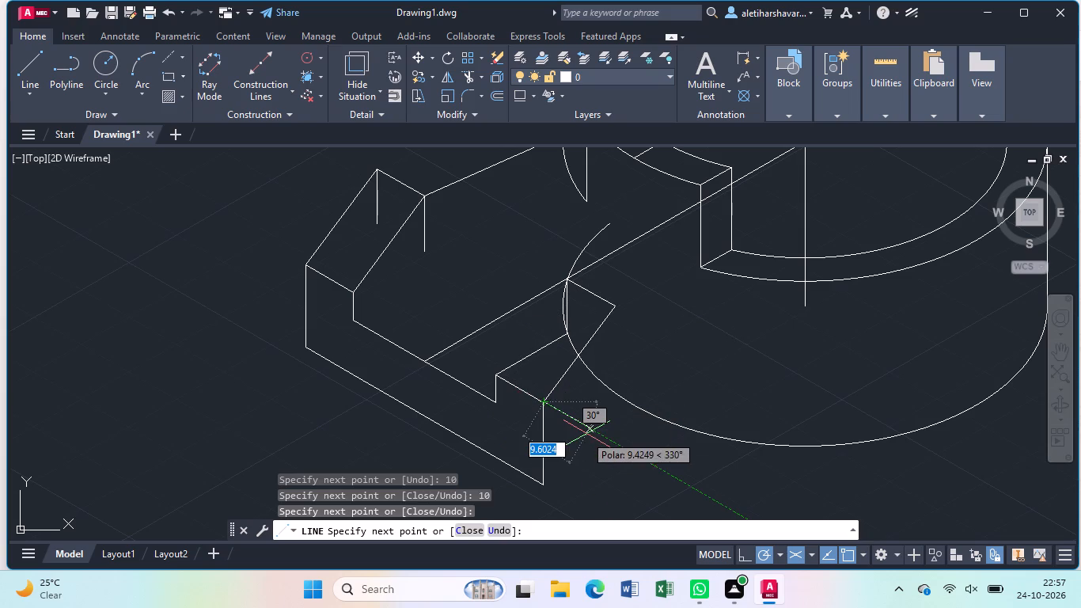
{"action": "key", "text": "Escape"}
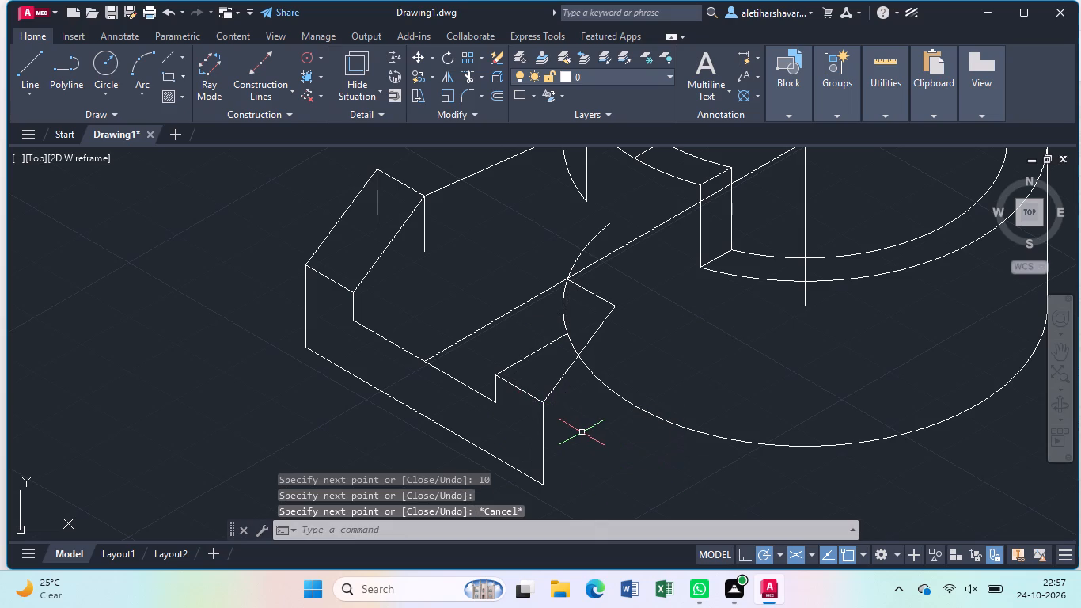
Draw the right post's inner sloped edge from its rear top left corner to its front top left corner.
{"action": "key", "text": "l"}
{"action": "key", "text": "Return"}
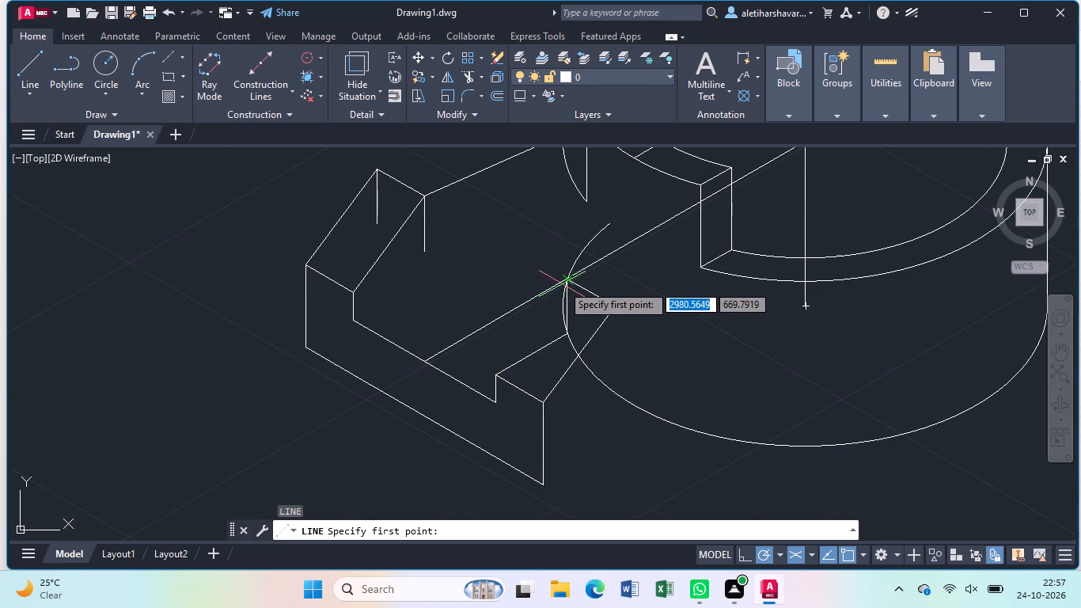
{"action": "left_click", "coordinate": [563, 283]}
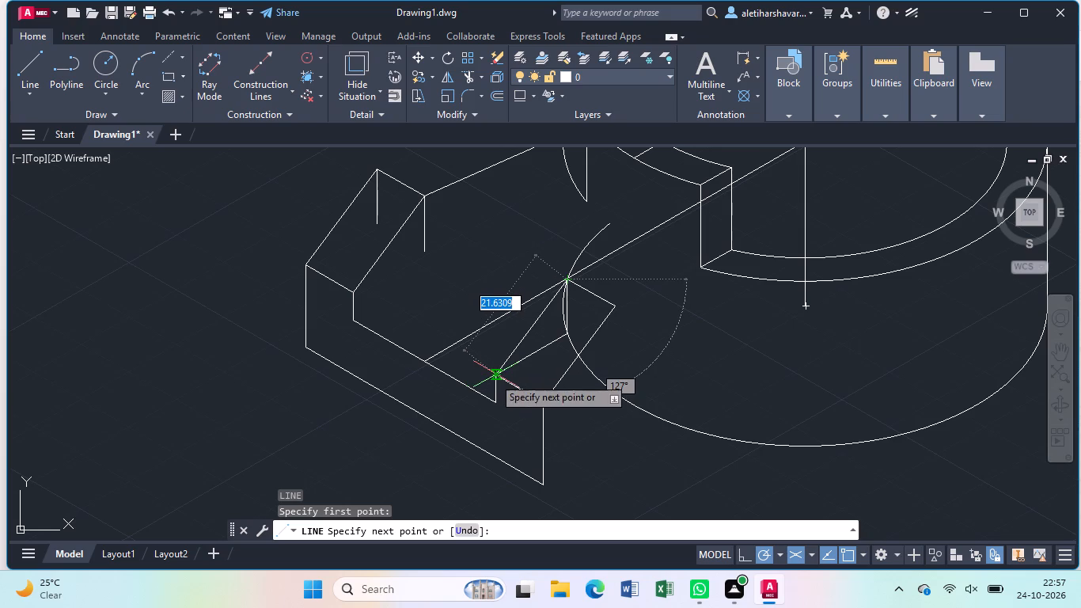
{"action": "left_click", "coordinate": [493, 377]}
{"action": "key", "text": "Escape"}
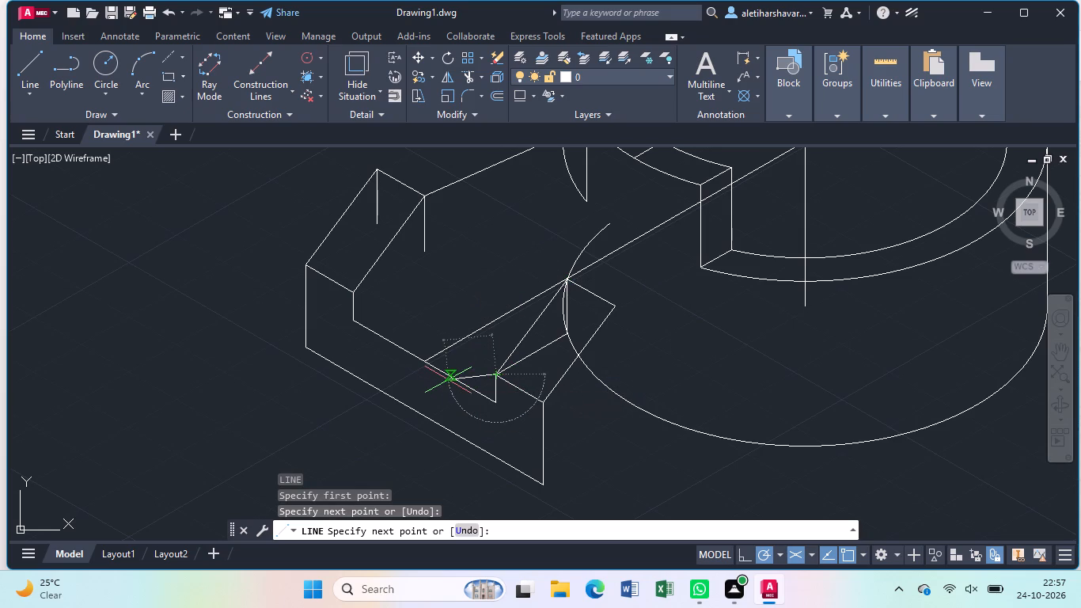
Trim away the 30° construction line and the short vertical construction line under the right post's sloped top face.
{"action": "type", "text": "tr"}
{"action": "key", "text": "Return"}
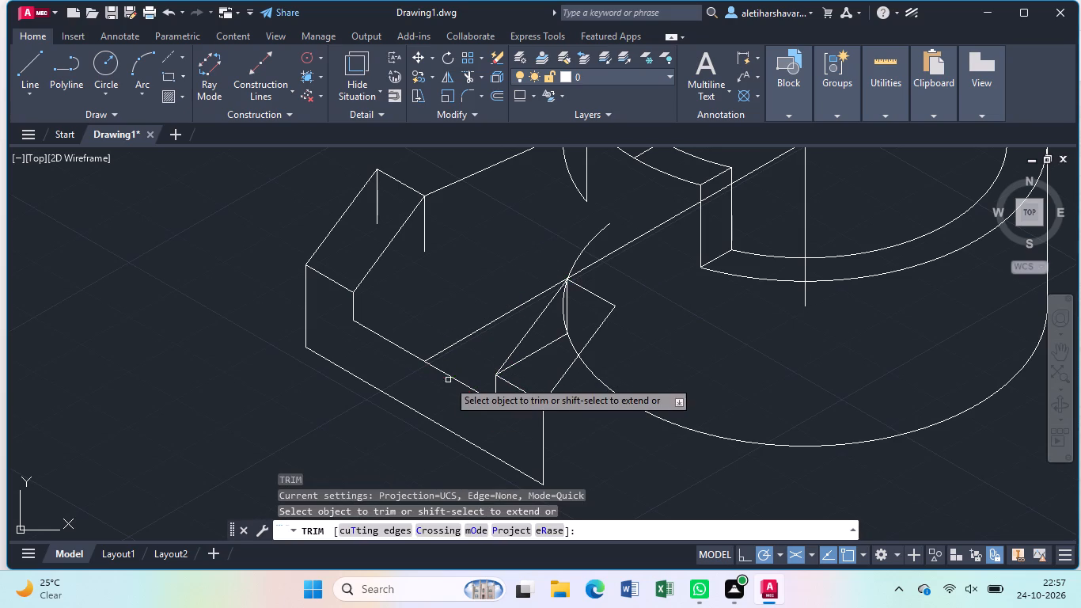
{"action": "left_click", "coordinate": [526, 356]}
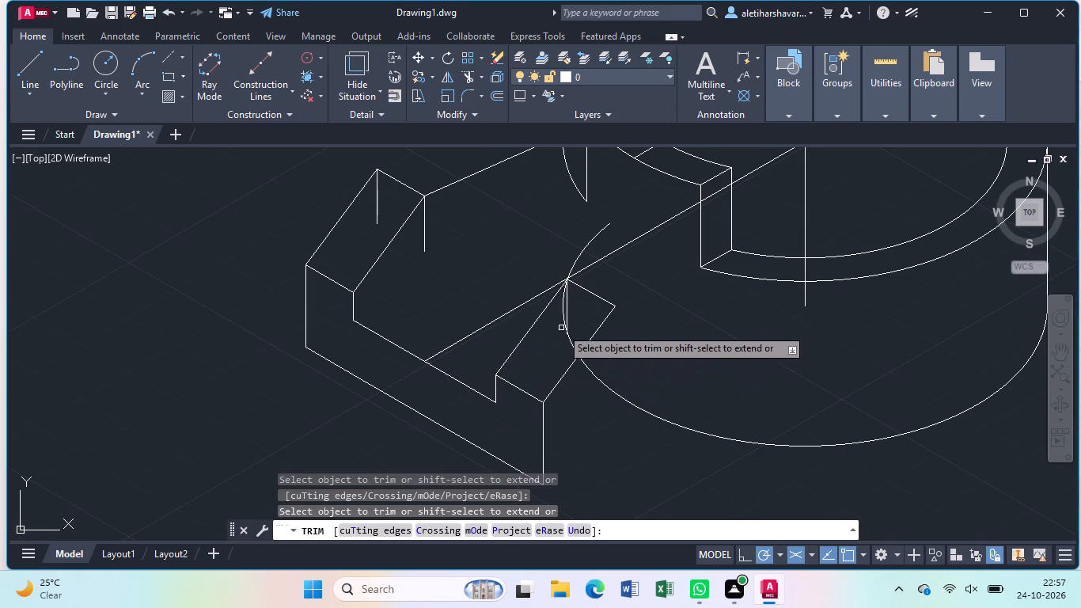
{"action": "left_click", "coordinate": [567, 310]}
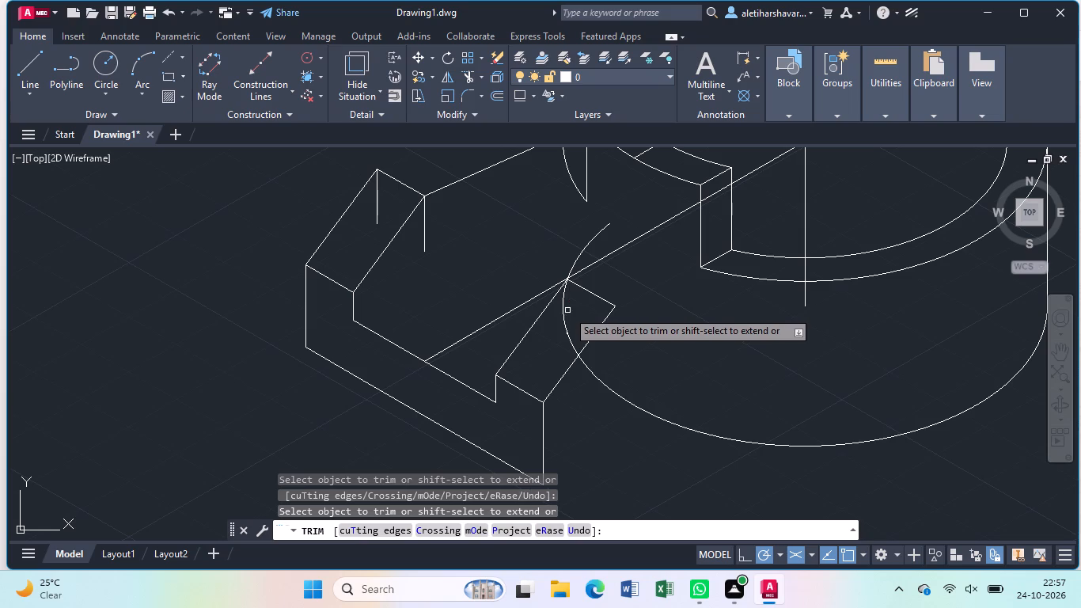
{"action": "key", "text": "Escape"}
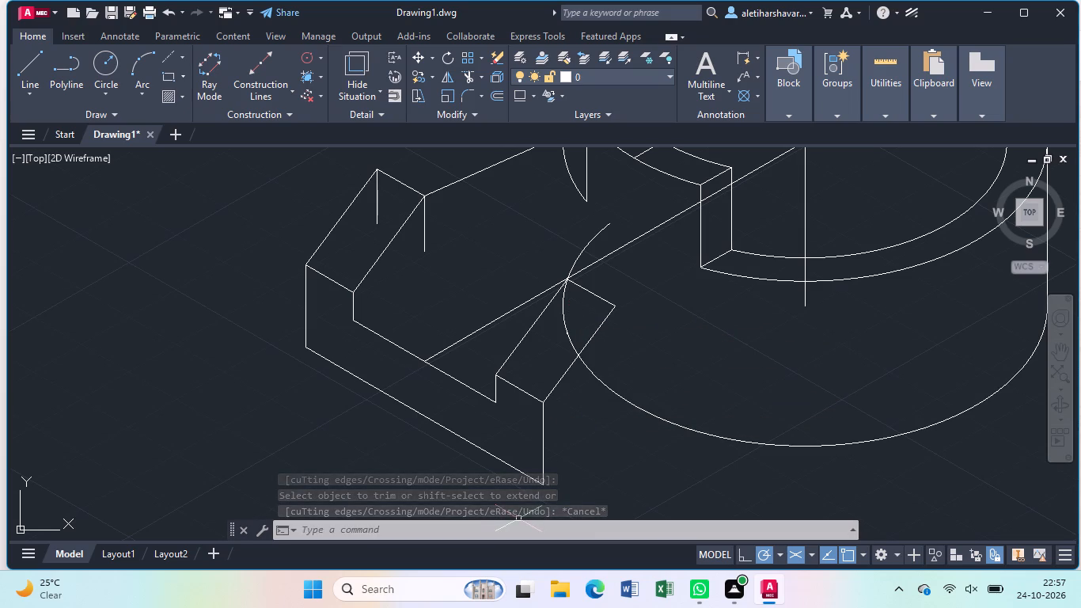
Delete the two vertical lines hanging from the left post's rear top corners.
{"action": "scroll", "coordinate": [572, 428], "scroll_direction": "down", "scroll_amount": 2}
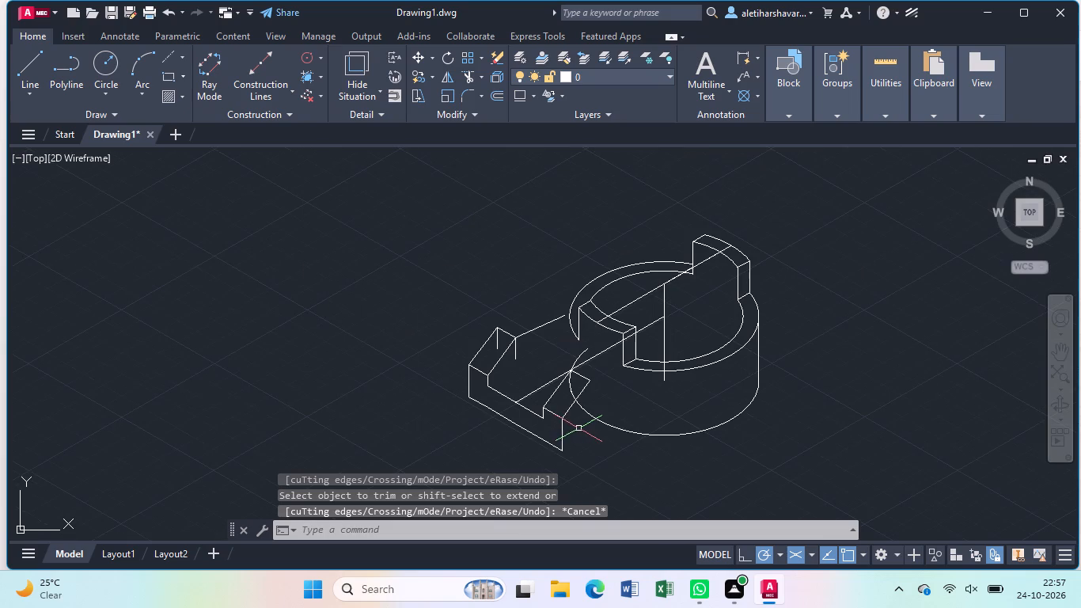
{"action": "left_click", "coordinate": [515, 351]}
{"action": "left_click", "coordinate": [497, 339]}
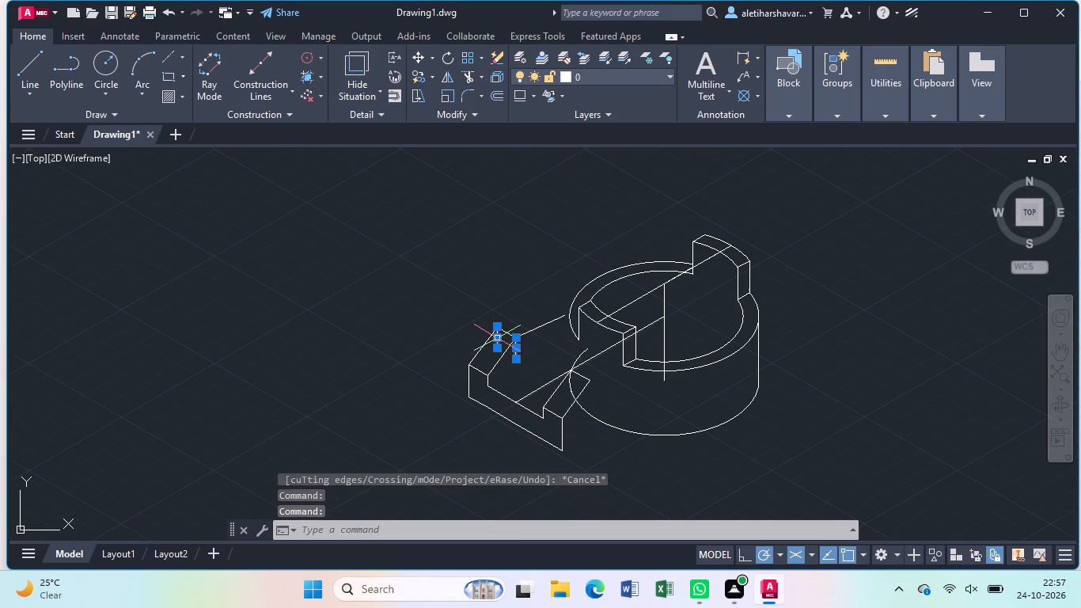
{"action": "key", "text": "Delete"}
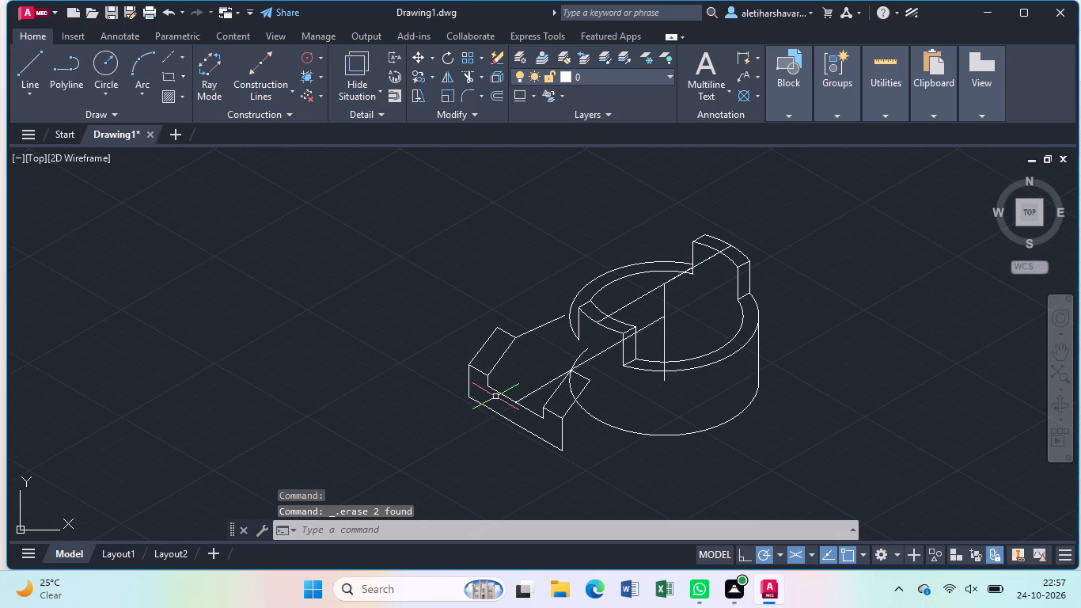
Move the stepped block's outline, both posts and the attached rear line clear of the cylinder's left side, based at the notch edge's midpoint.
{"action": "left_click", "coordinate": [527, 333]}
{"action": "left_click", "coordinate": [512, 325]}
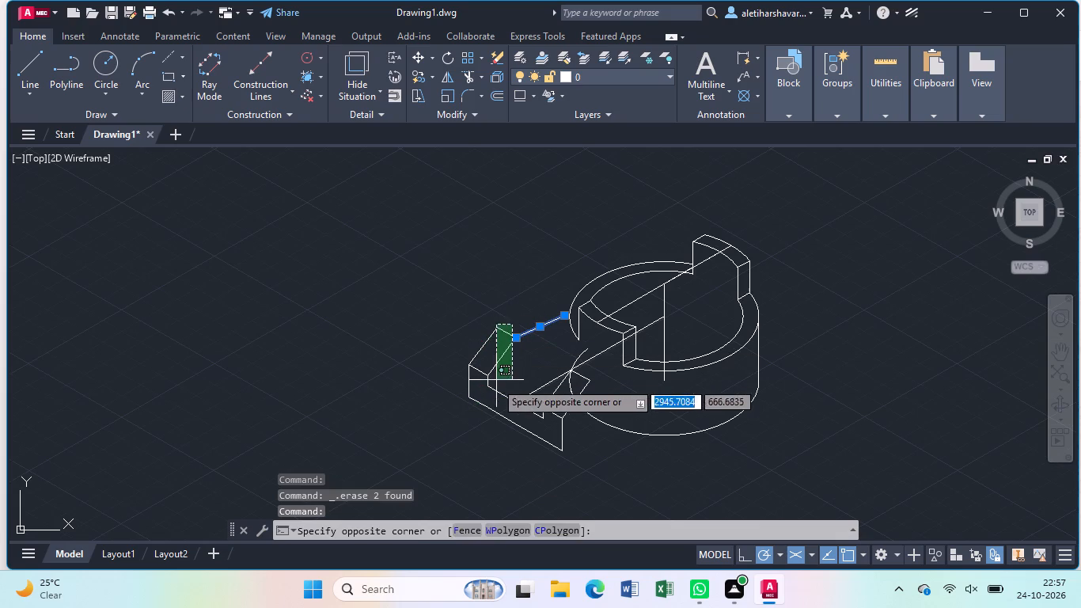
{"action": "left_click", "coordinate": [467, 405]}
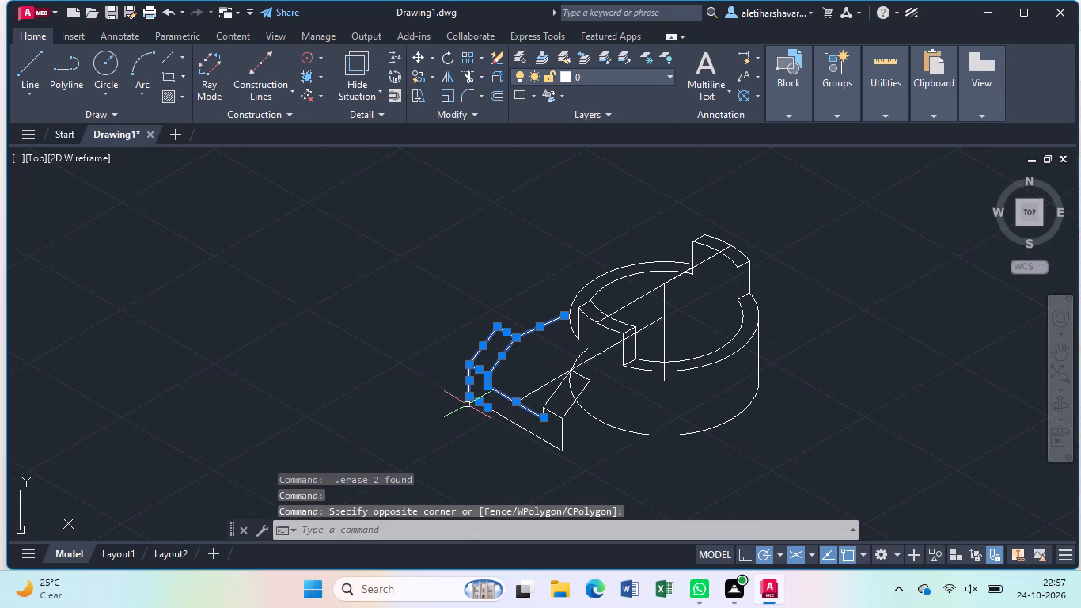
{"action": "left_click", "coordinate": [506, 421]}
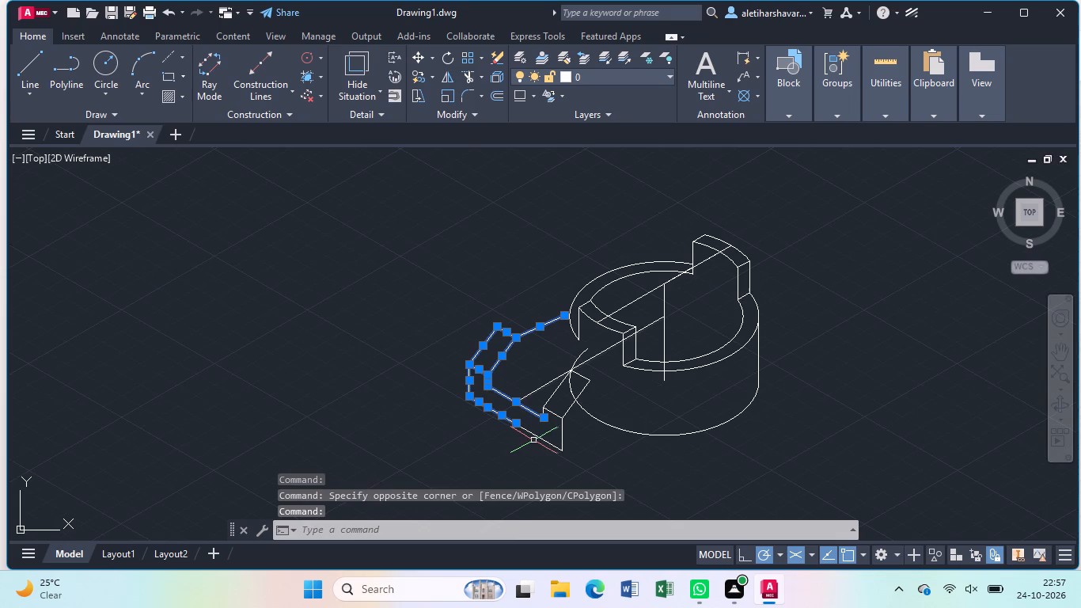
{"action": "left_click", "coordinate": [537, 440]}
{"action": "left_click", "coordinate": [543, 440]}
{"action": "left_click", "coordinate": [544, 440]}
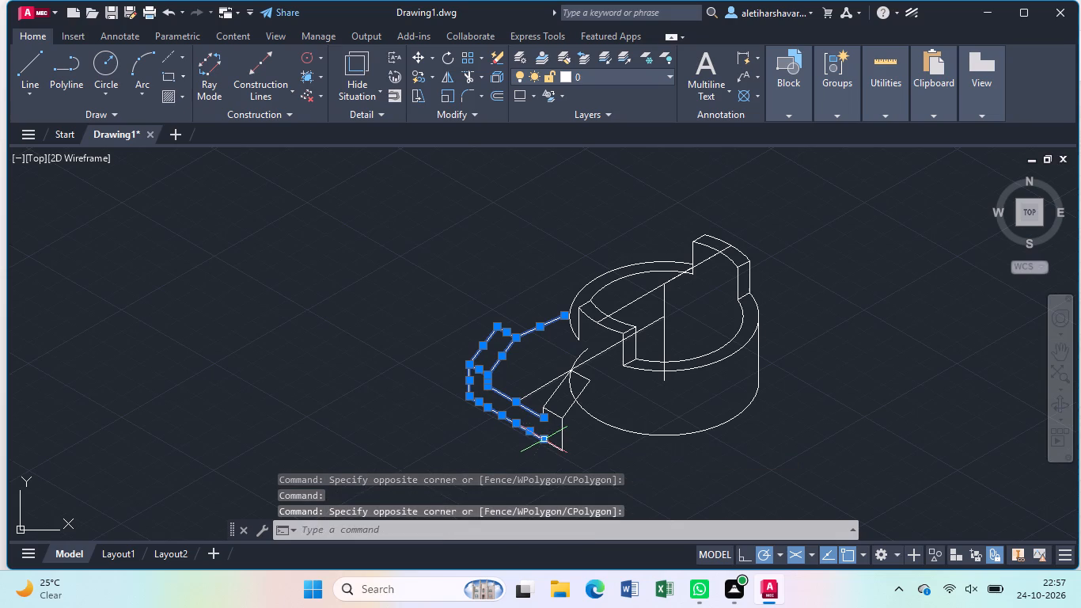
{"action": "left_click", "coordinate": [554, 446]}
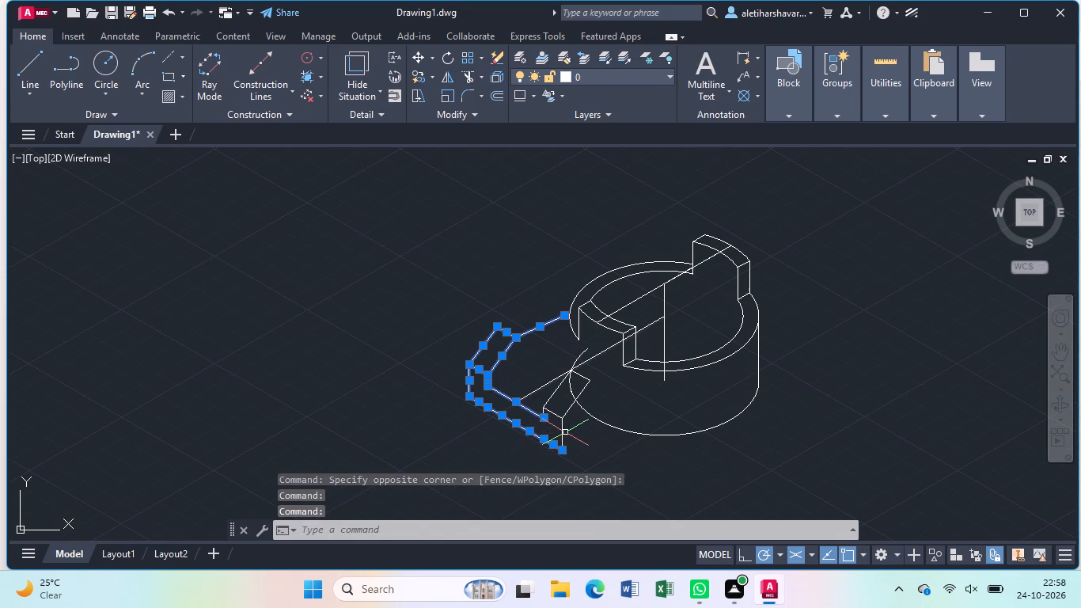
{"action": "left_click", "coordinate": [566, 434]}
{"action": "left_click", "coordinate": [559, 432]}
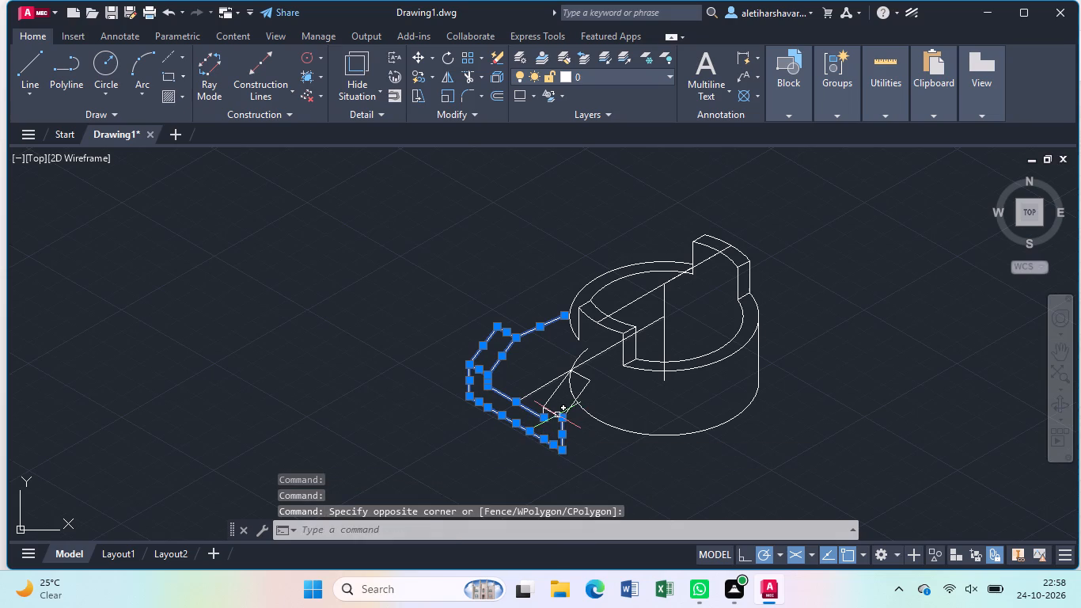
{"action": "left_click", "coordinate": [556, 414]}
{"action": "left_click", "coordinate": [553, 395]}
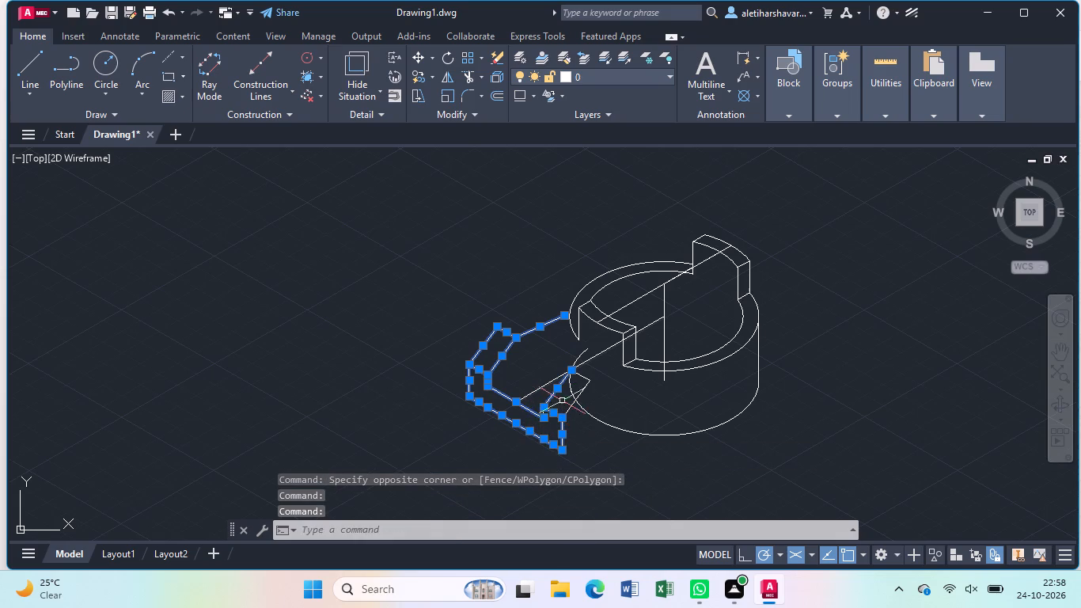
{"action": "left_click", "coordinate": [568, 409]}
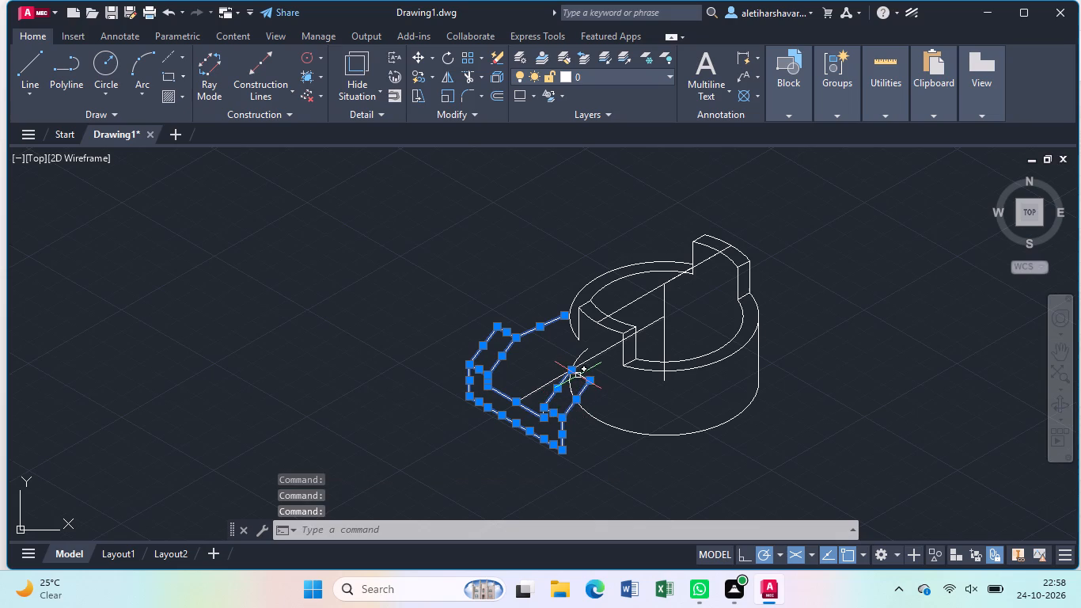
{"action": "left_click", "coordinate": [578, 375]}
{"action": "left_click", "coordinate": [552, 398]}
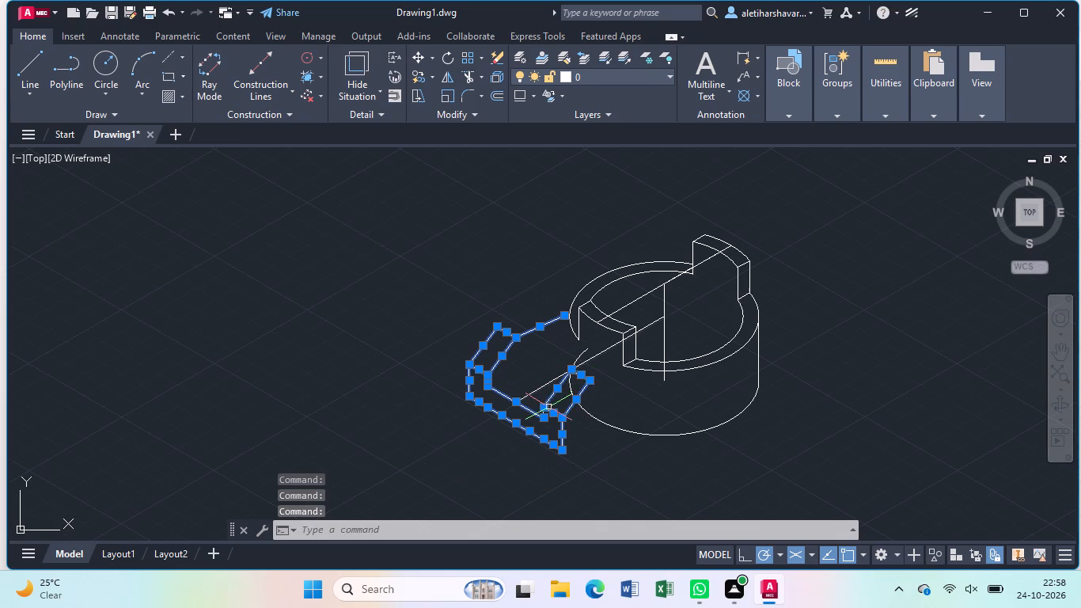
{"action": "left_click", "coordinate": [547, 409]}
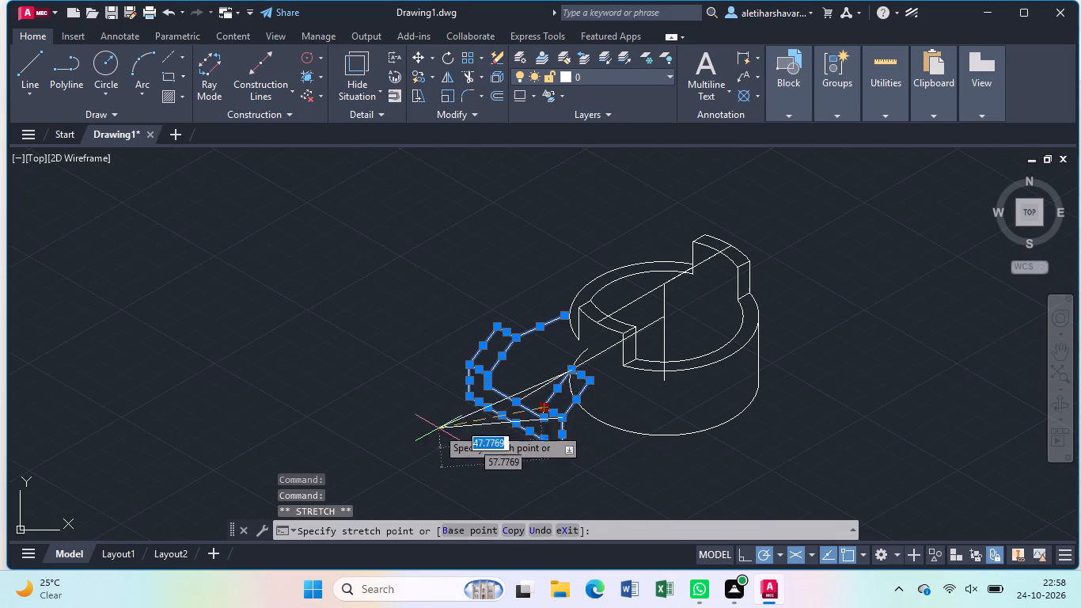
{"action": "key", "text": "Escape"}
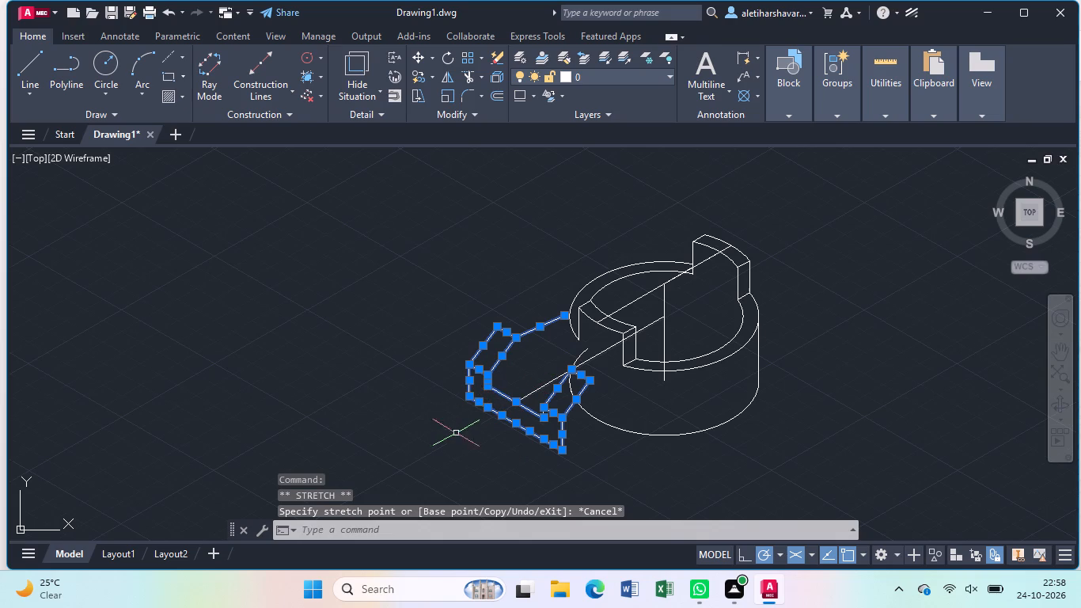
{"action": "type", "text": "mo"}
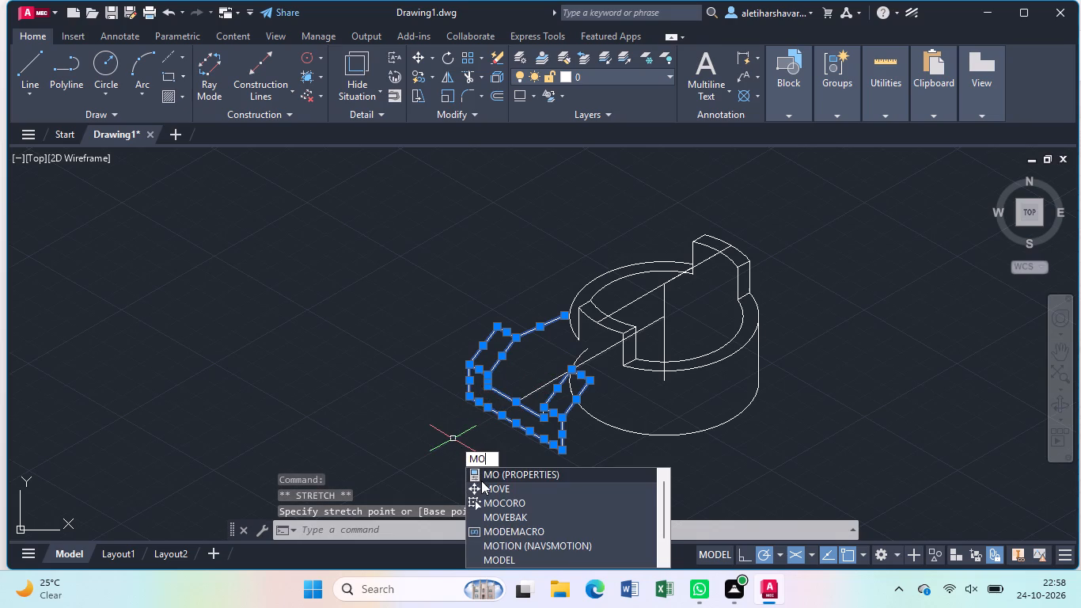
{"action": "left_click", "coordinate": [483, 483]}
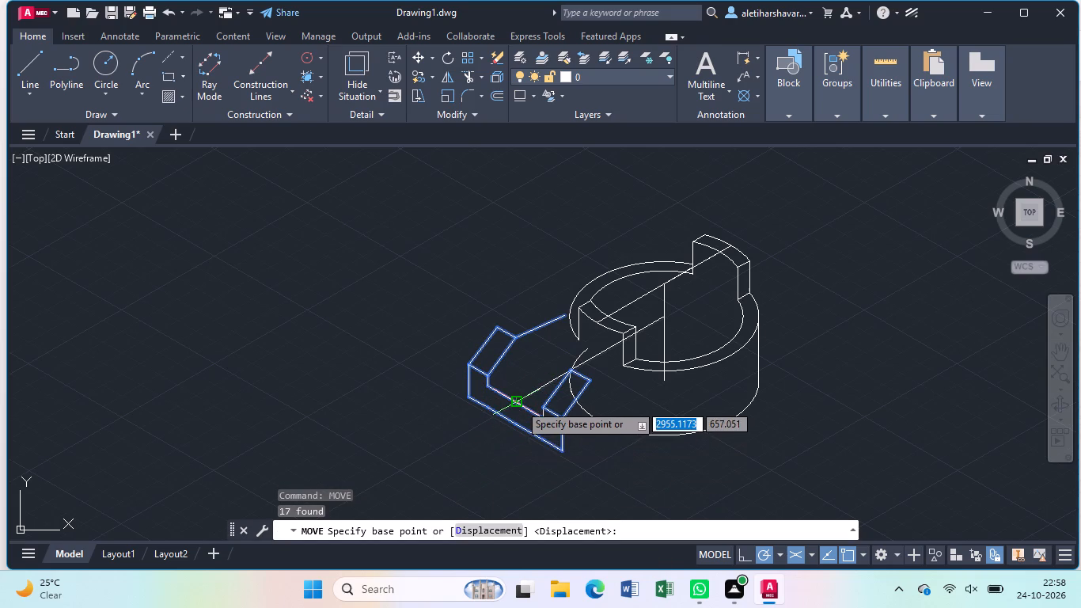
{"action": "left_click", "coordinate": [520, 403]}
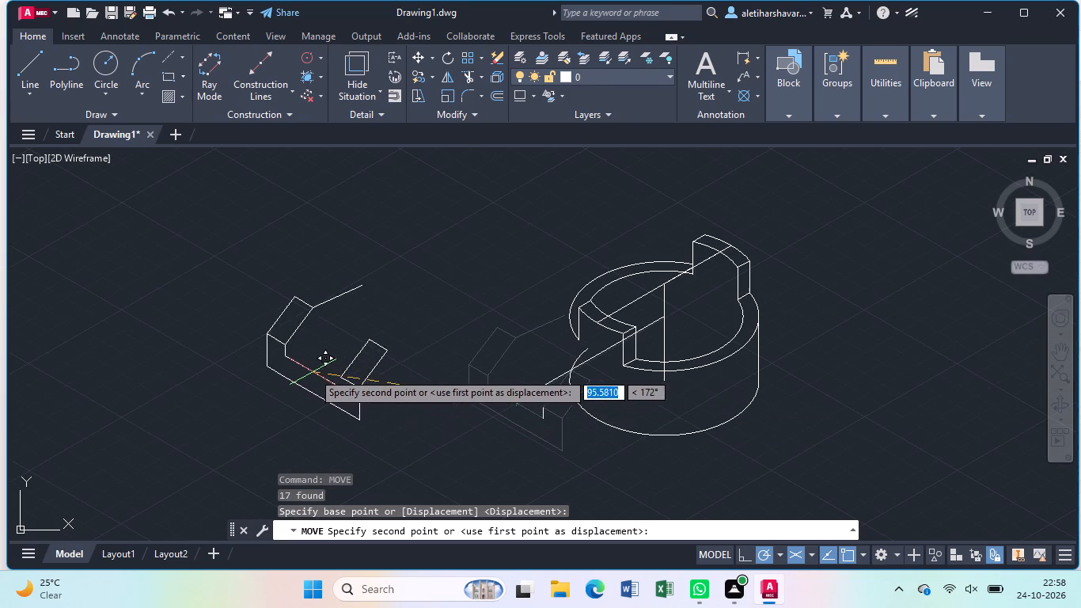
{"action": "left_click", "coordinate": [291, 370]}
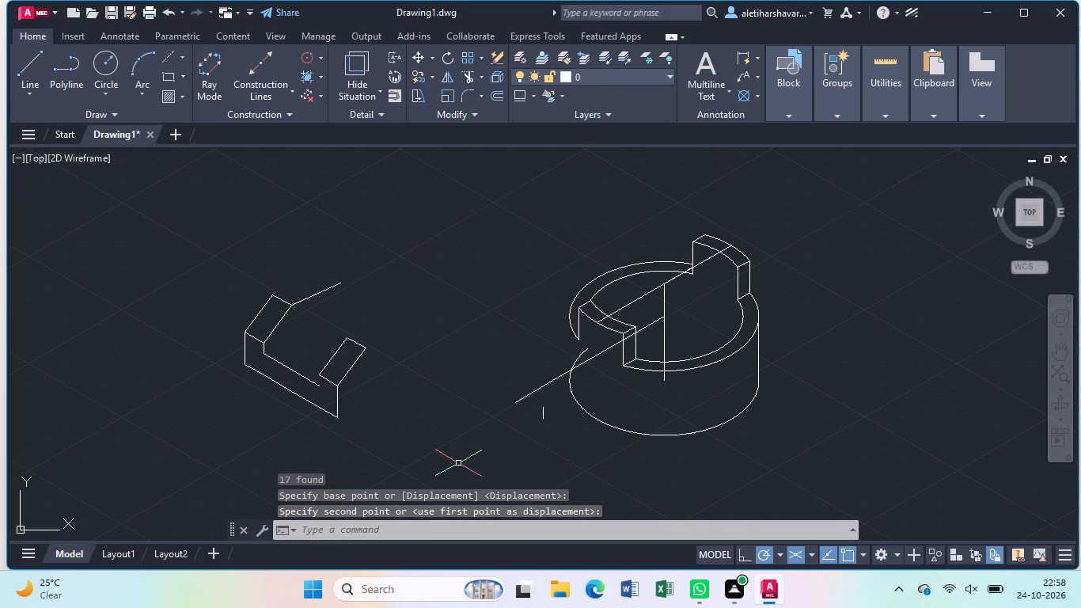
{"action": "key", "text": "Escape"}
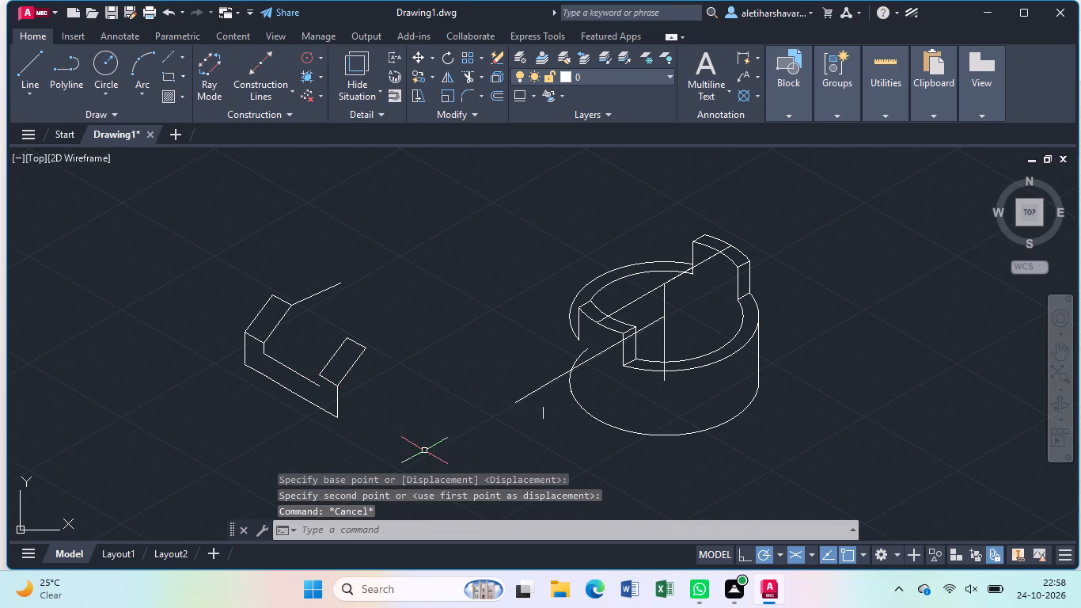
Draw the right post's short vertical inner edge from its front top left corner down to the notch edge's end.
{"action": "scroll", "coordinate": [377, 416], "scroll_direction": "up", "scroll_amount": 1}
{"action": "key", "text": "l"}
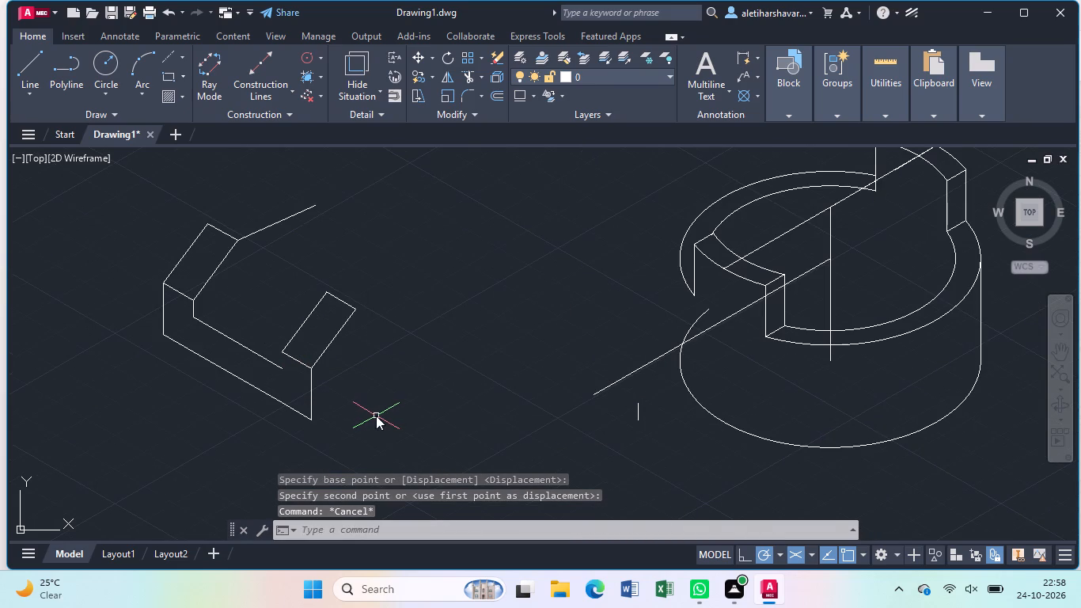
{"action": "key", "text": "Return"}
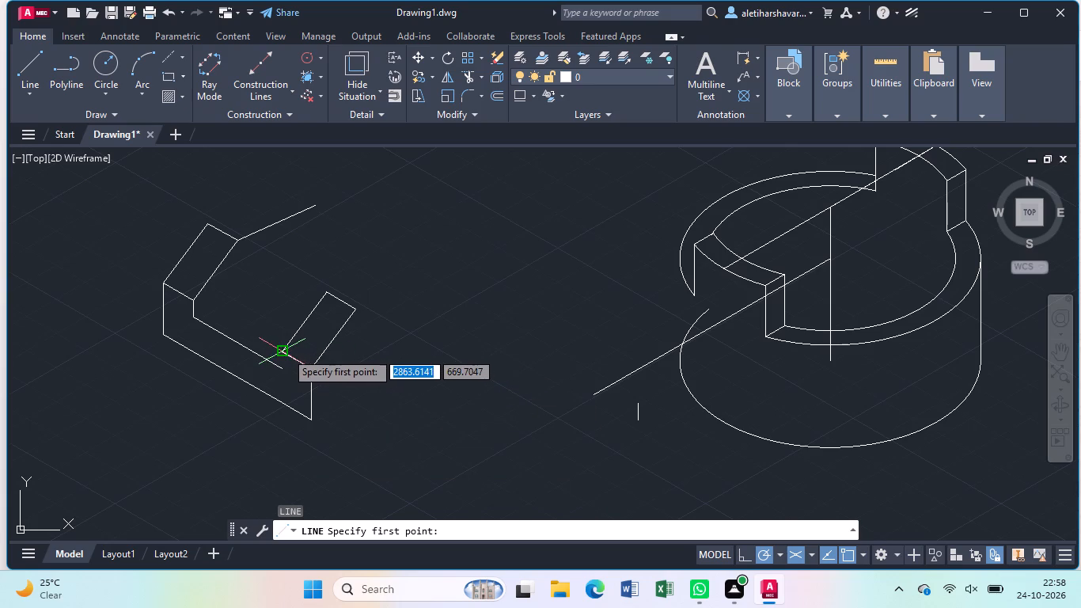
{"action": "left_click", "coordinate": [286, 352]}
{"action": "left_click", "coordinate": [285, 367]}
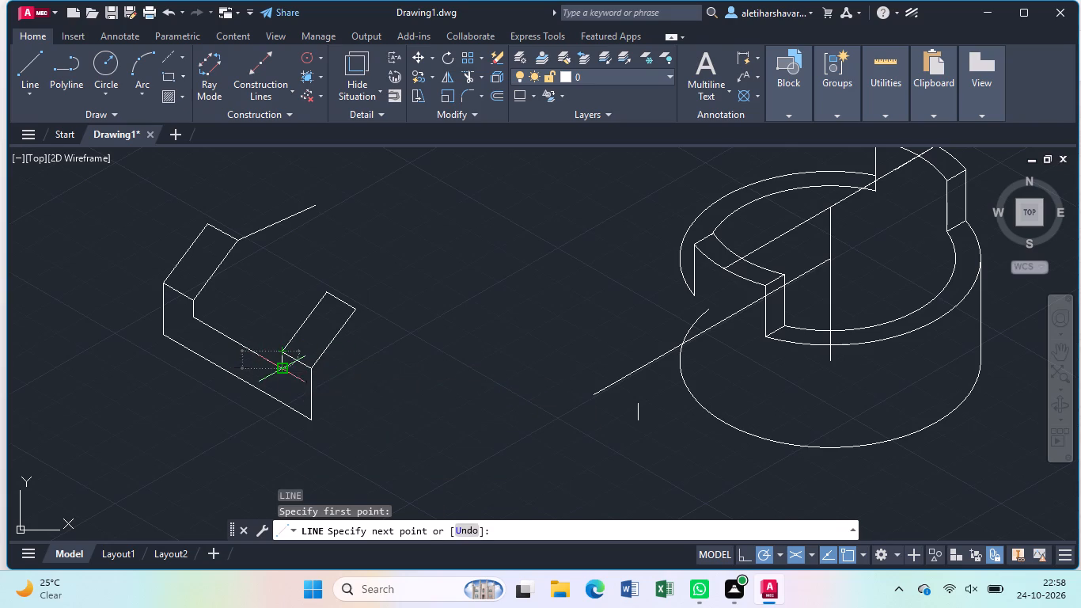
{"action": "key", "text": "Escape"}
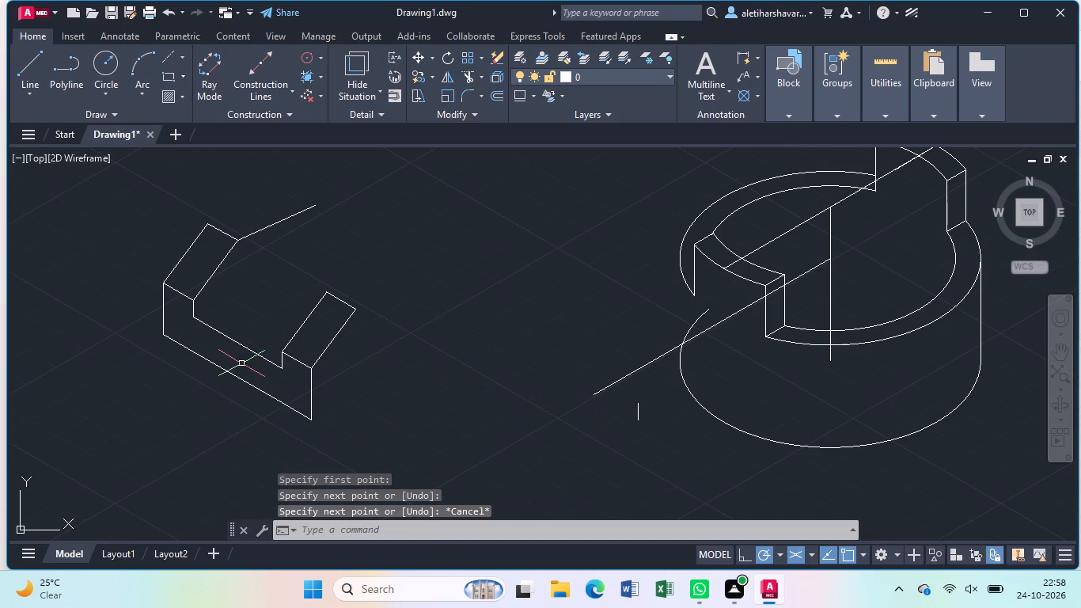
Draw a line 40 long at 30° from the foot of the left post's inner vertical edge.
{"action": "key", "text": "l"}
{"action": "key", "text": "Return"}
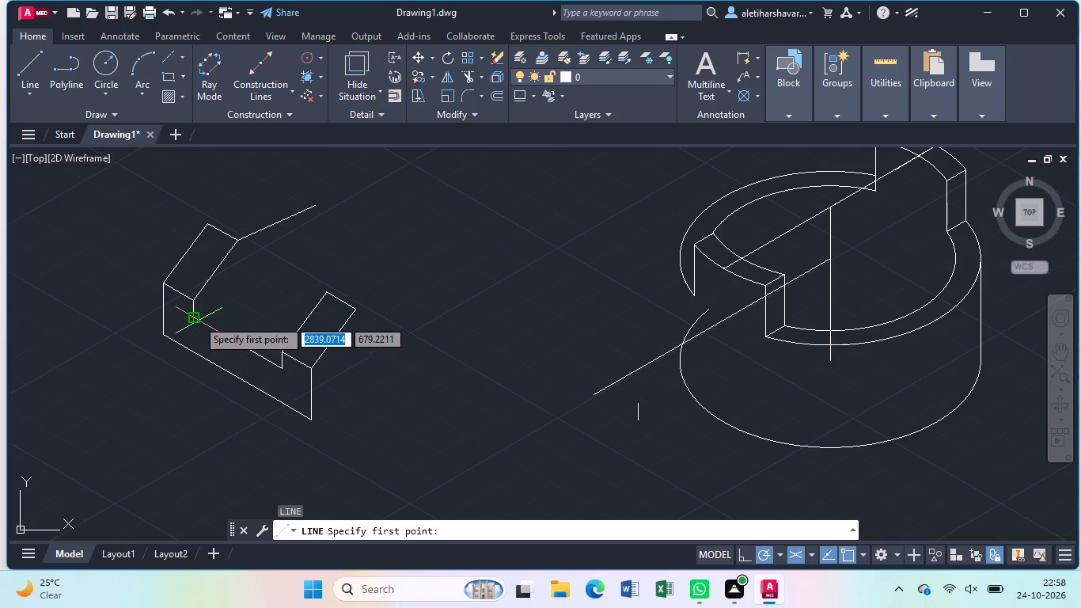
{"action": "left_click", "coordinate": [197, 319]}
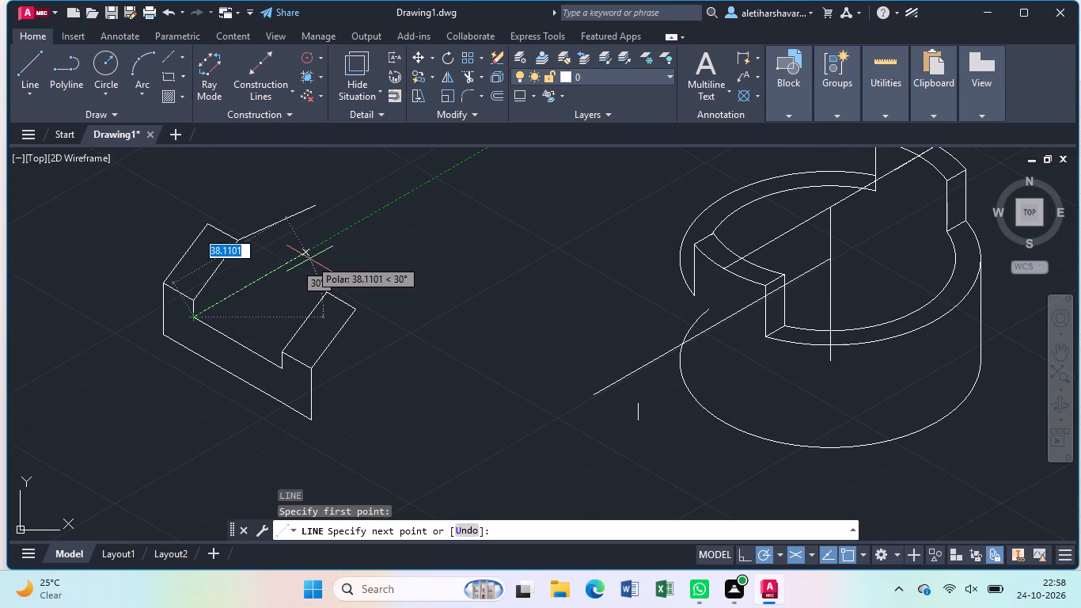
{"action": "key", "text": "4"}
{"action": "key", "text": "0"}
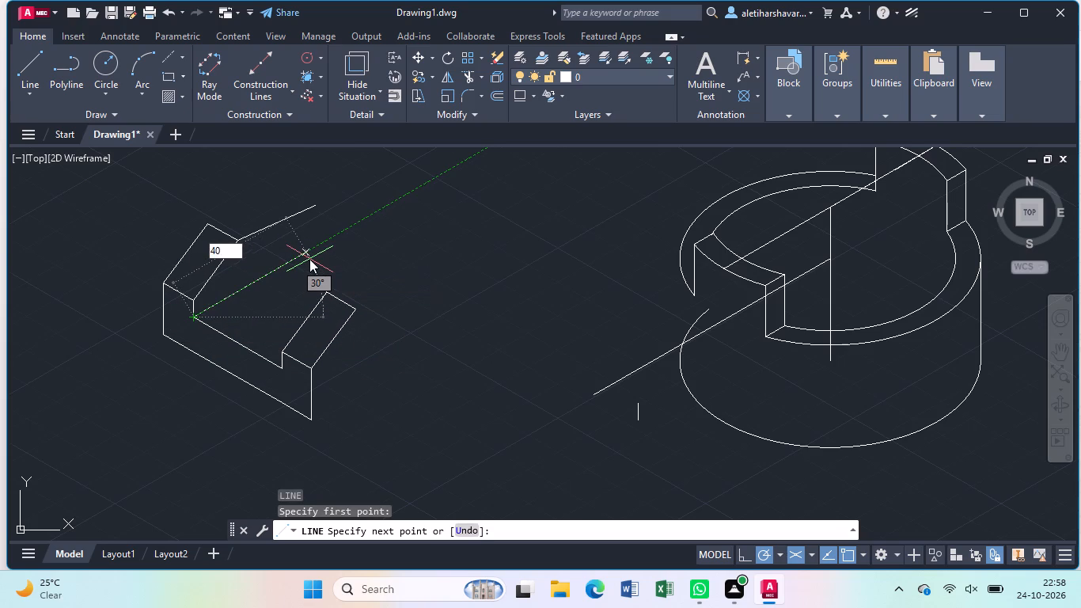
{"action": "key", "text": "Return"}
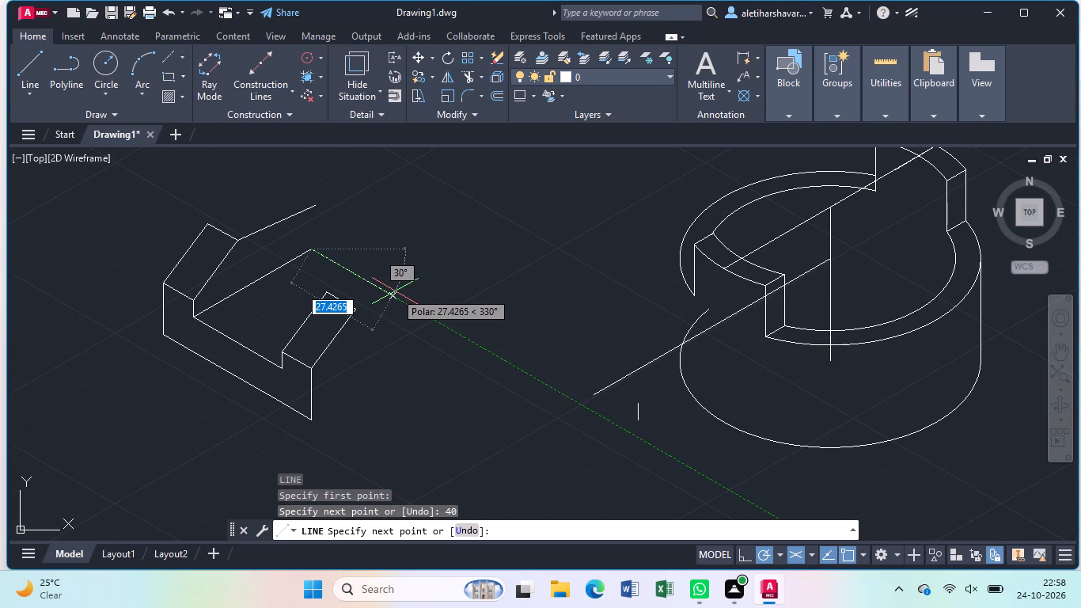
Delete the 40-long line just drawn from the foot of the left post's inner vertical edge.
{"action": "key", "text": "Escape"}
{"action": "left_click", "coordinate": [302, 253]}
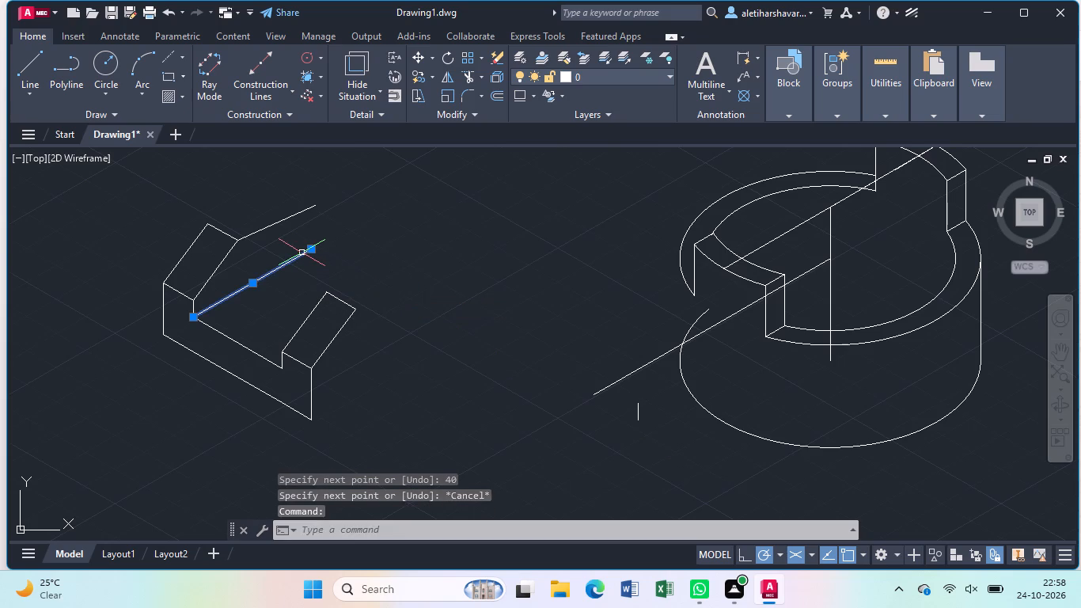
{"action": "key", "text": "Delete"}
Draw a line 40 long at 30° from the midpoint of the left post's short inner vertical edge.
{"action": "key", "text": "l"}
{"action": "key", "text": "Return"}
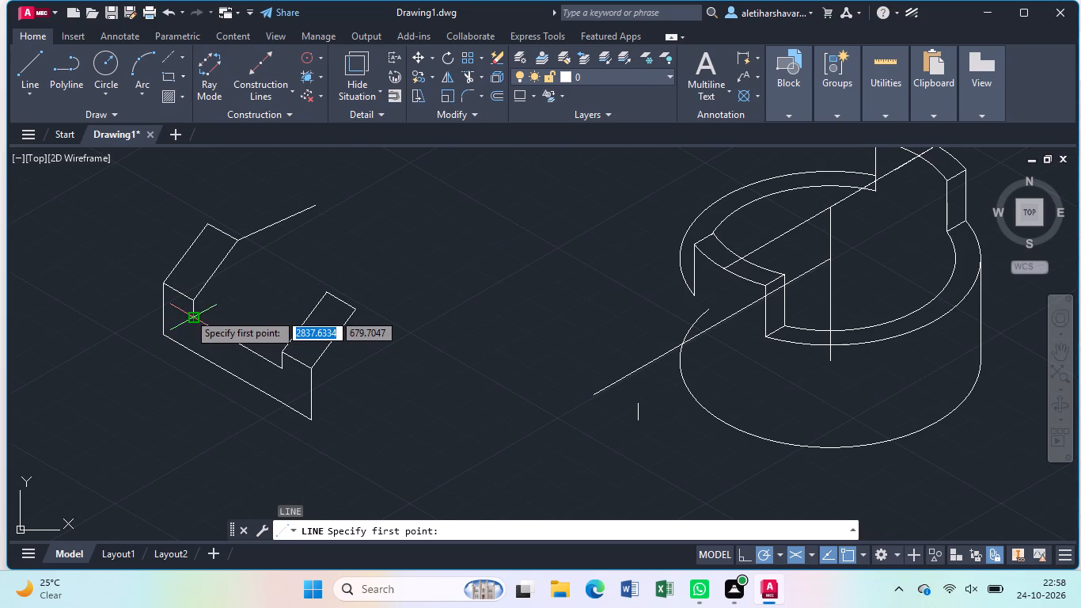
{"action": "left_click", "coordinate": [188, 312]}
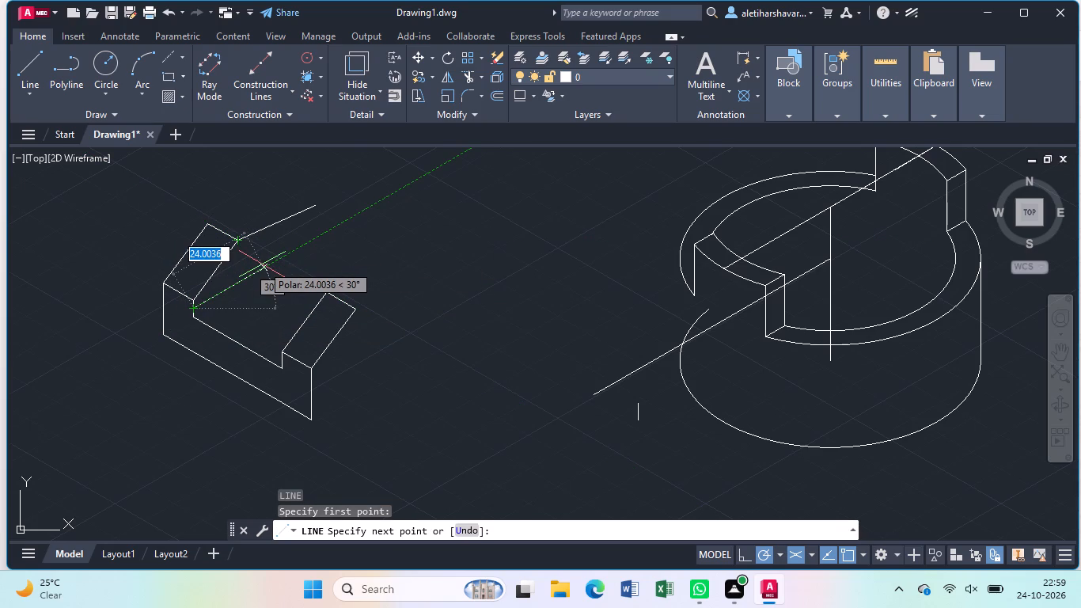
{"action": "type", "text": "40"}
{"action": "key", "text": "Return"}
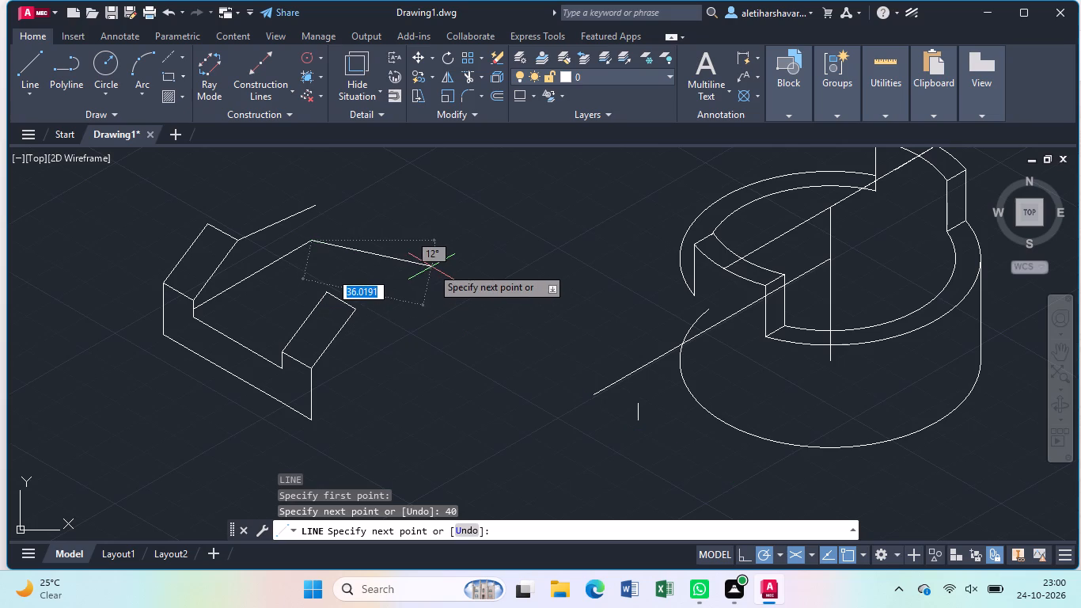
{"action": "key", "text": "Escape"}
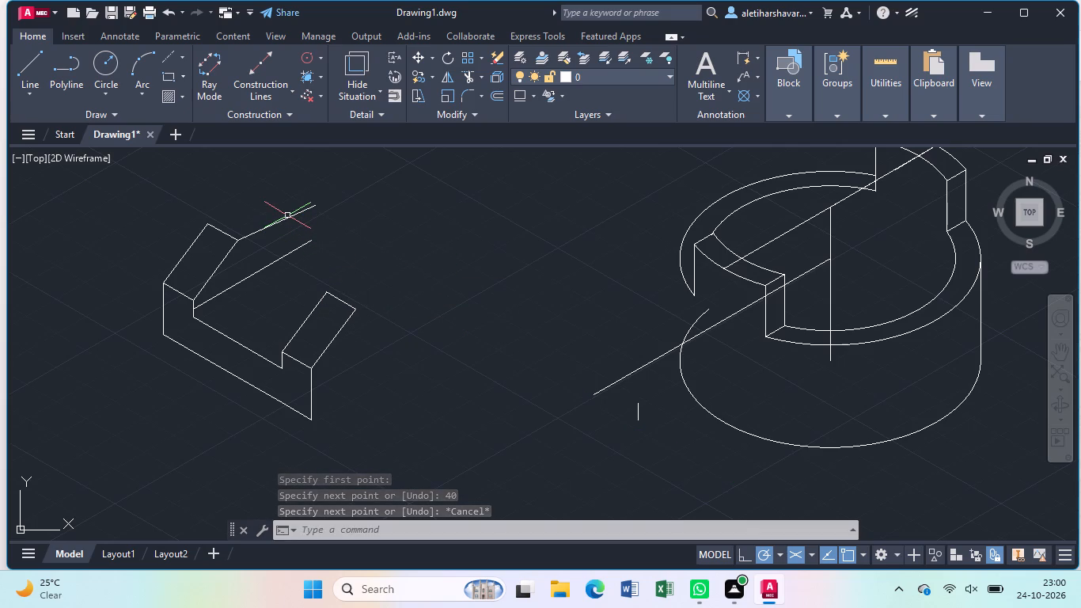
Delete the short sloping line attached to the left post's rear inner top corner.
{"action": "left_click", "coordinate": [287, 215]}
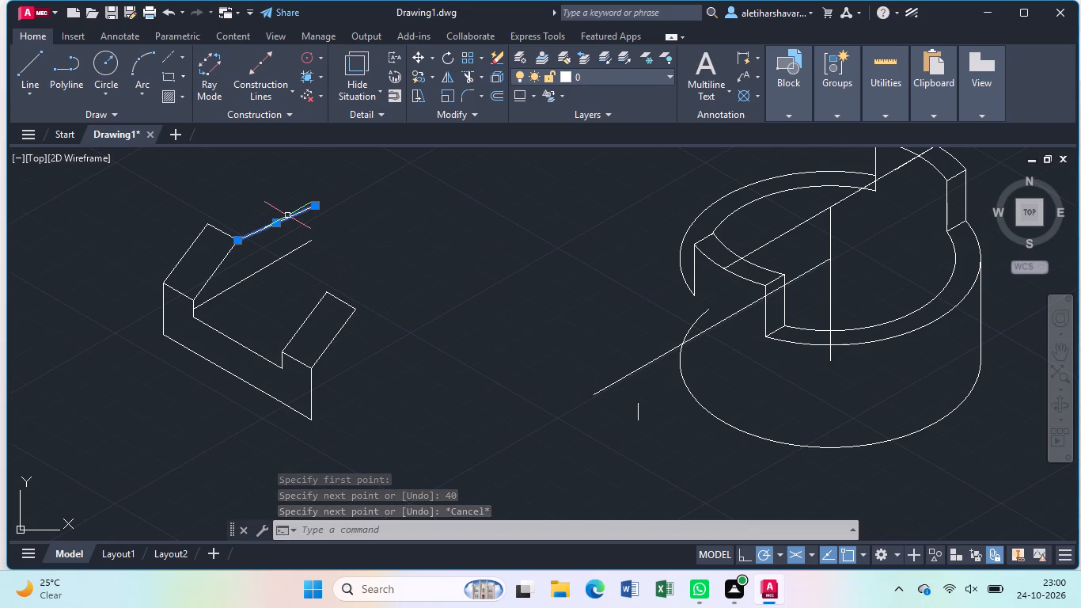
{"action": "key", "text": "Delete"}
Draw a line 40 long at 30° from the left post's rear inner top corner.
{"action": "key", "text": "l"}
{"action": "key", "text": "Return"}
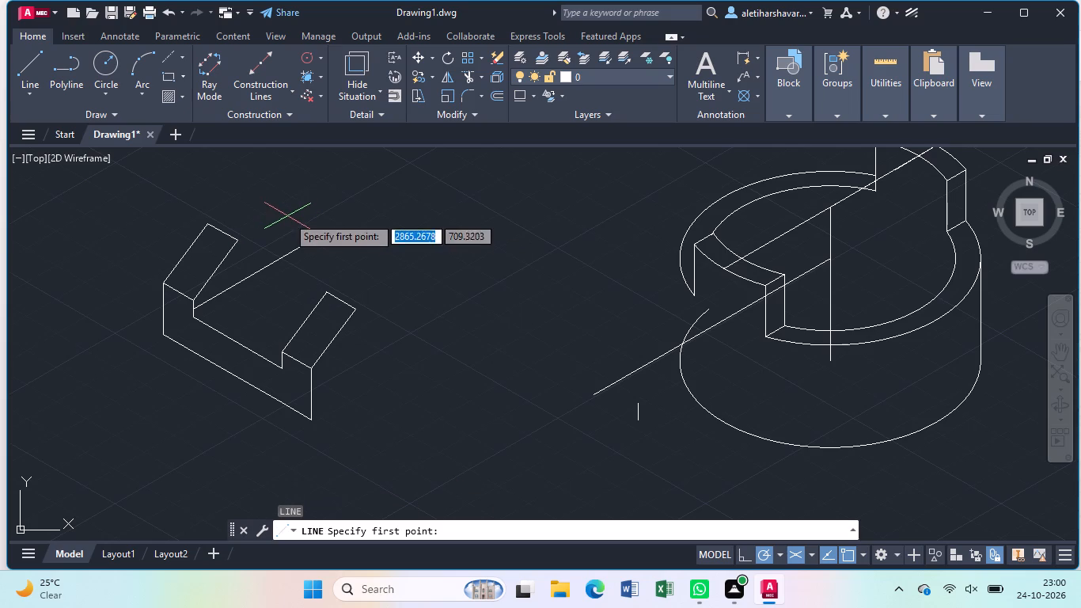
{"action": "left_click", "coordinate": [240, 241]}
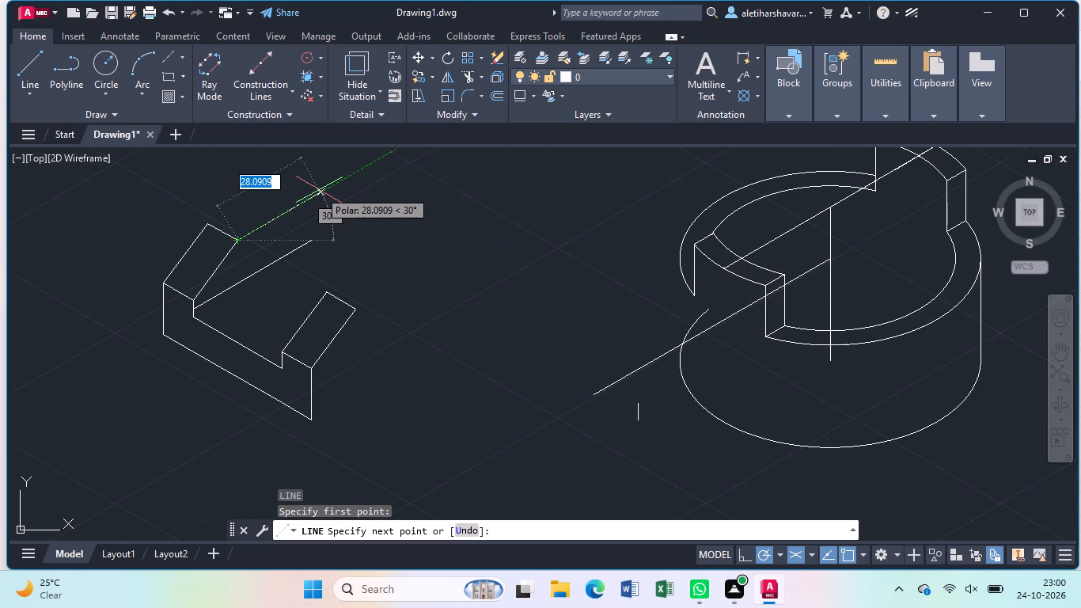
{"action": "key", "text": "4"}
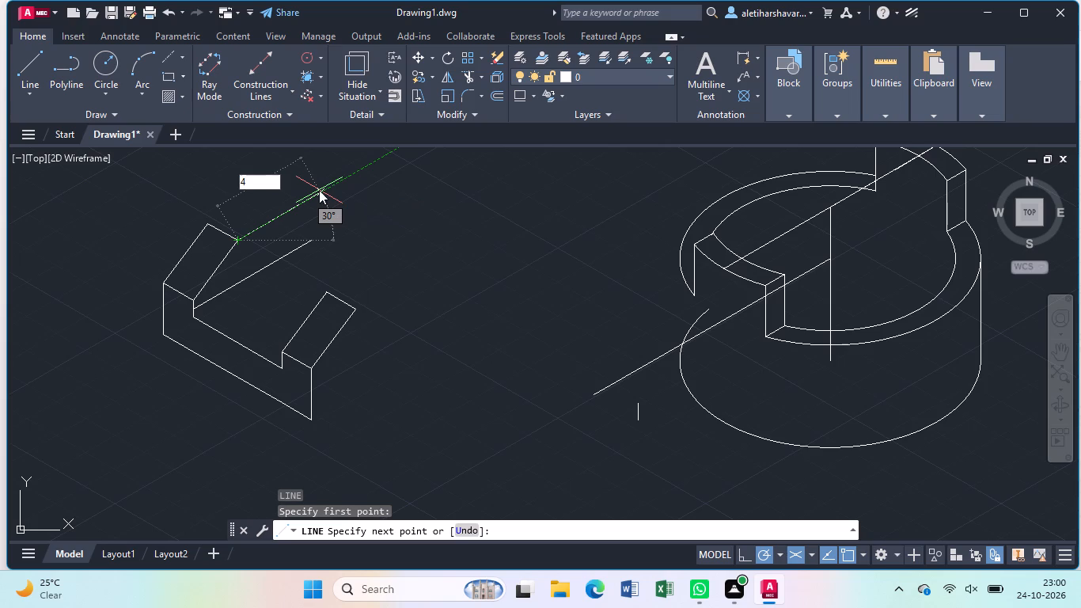
{"action": "key", "text": "0"}
{"action": "key", "text": "Return"}
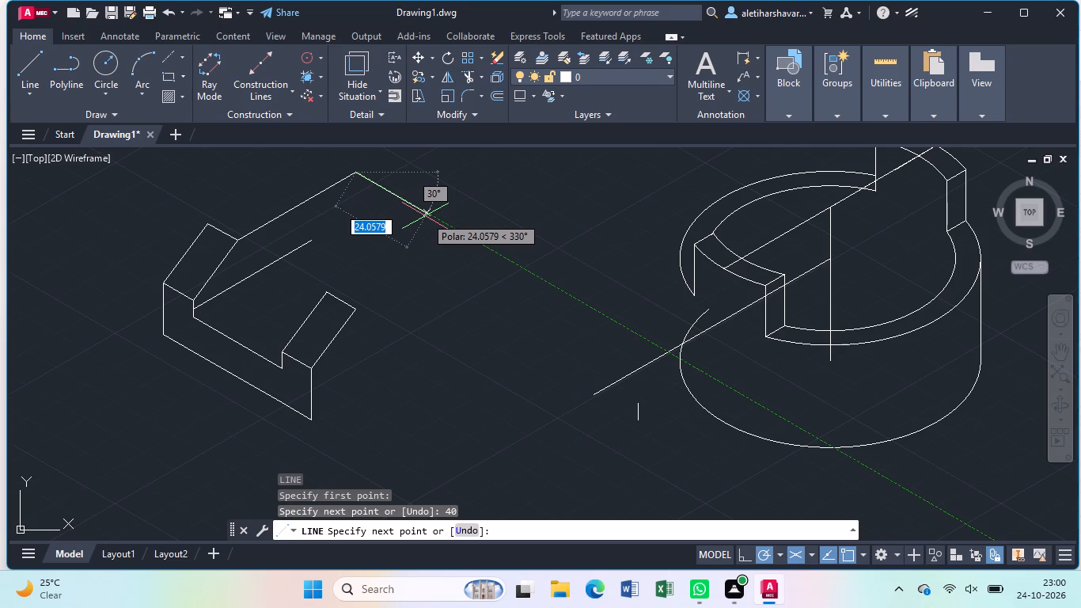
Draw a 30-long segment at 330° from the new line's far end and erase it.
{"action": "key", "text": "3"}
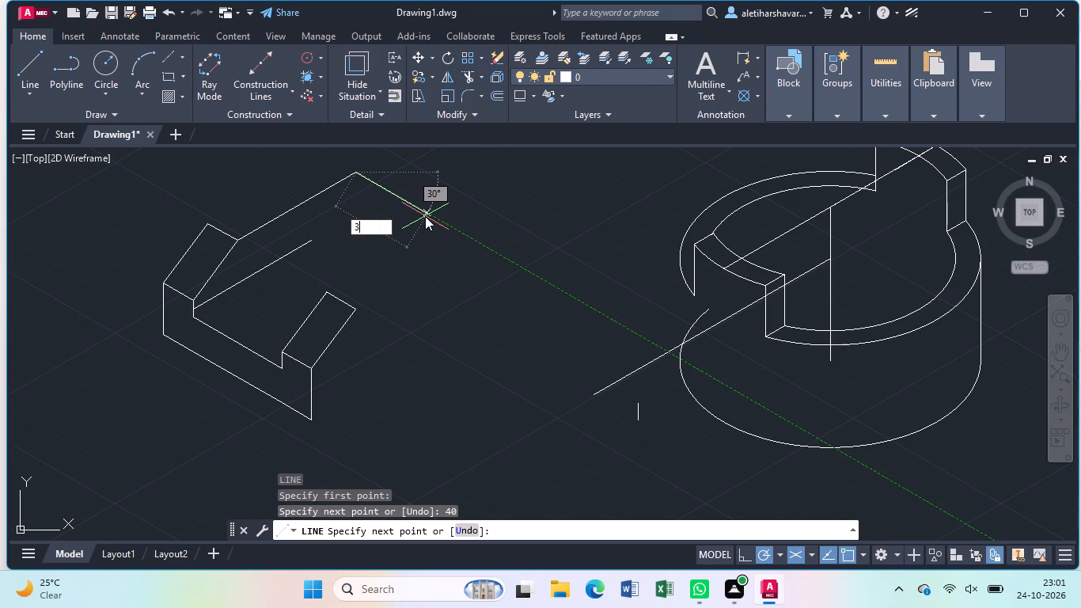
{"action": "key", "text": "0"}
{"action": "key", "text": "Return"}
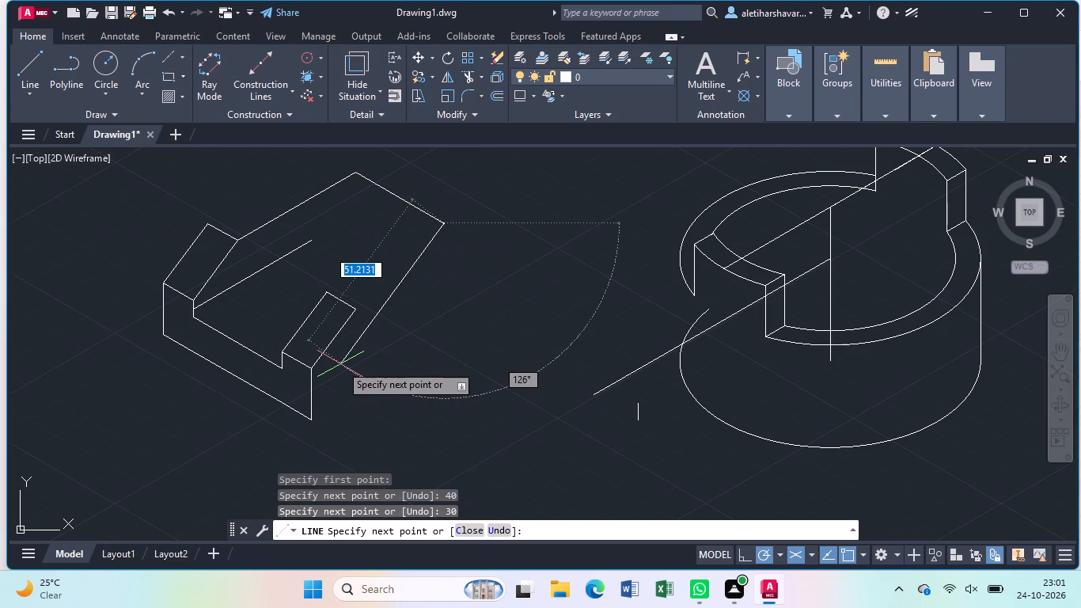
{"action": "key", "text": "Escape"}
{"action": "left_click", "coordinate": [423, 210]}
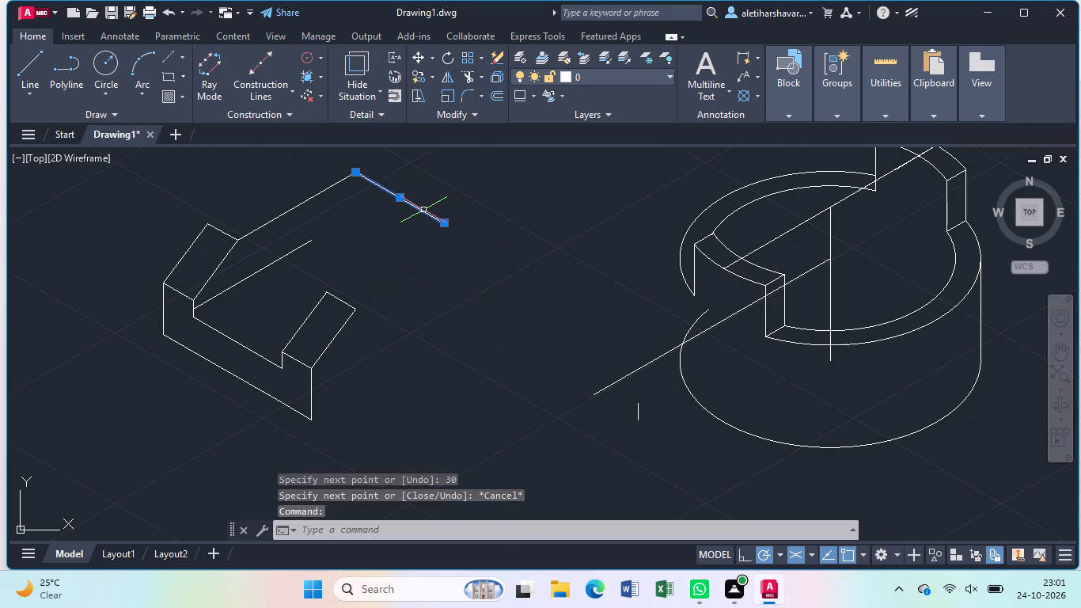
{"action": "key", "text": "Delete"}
Draw a line 30 long at 330° from the rear edge's far end, continuing to the right post's rear inner top corner.
{"action": "key", "text": "l"}
{"action": "key", "text": "Return"}
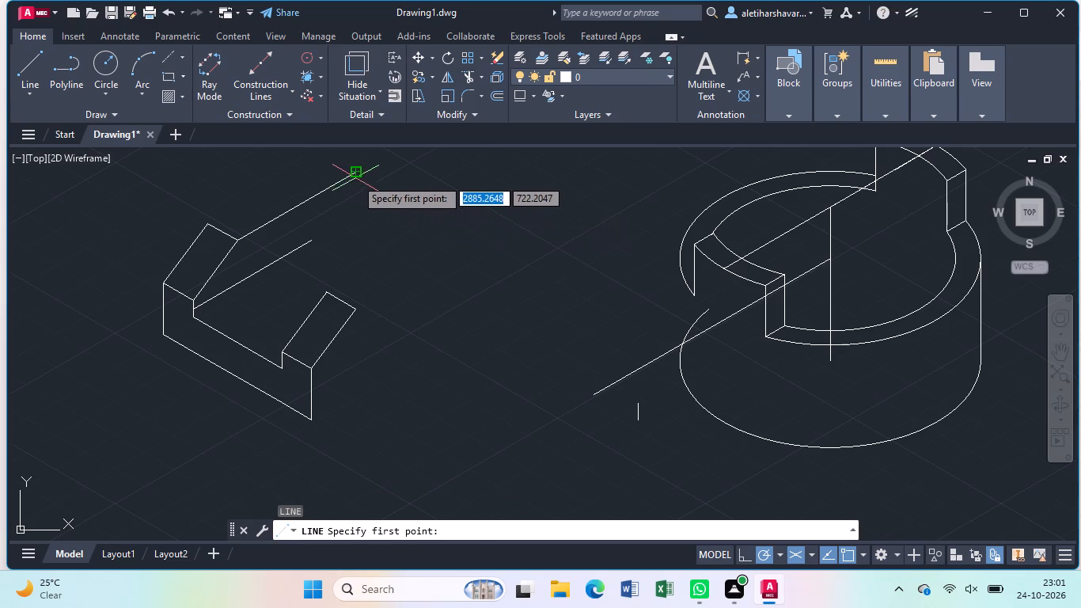
{"action": "left_click", "coordinate": [351, 175]}
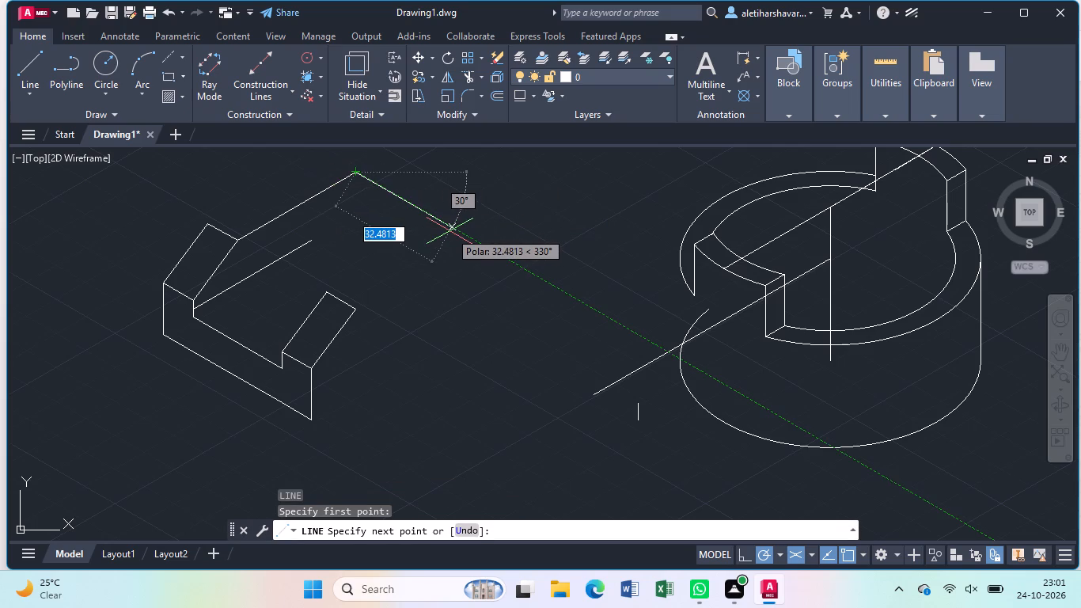
{"action": "key", "text": "1"}
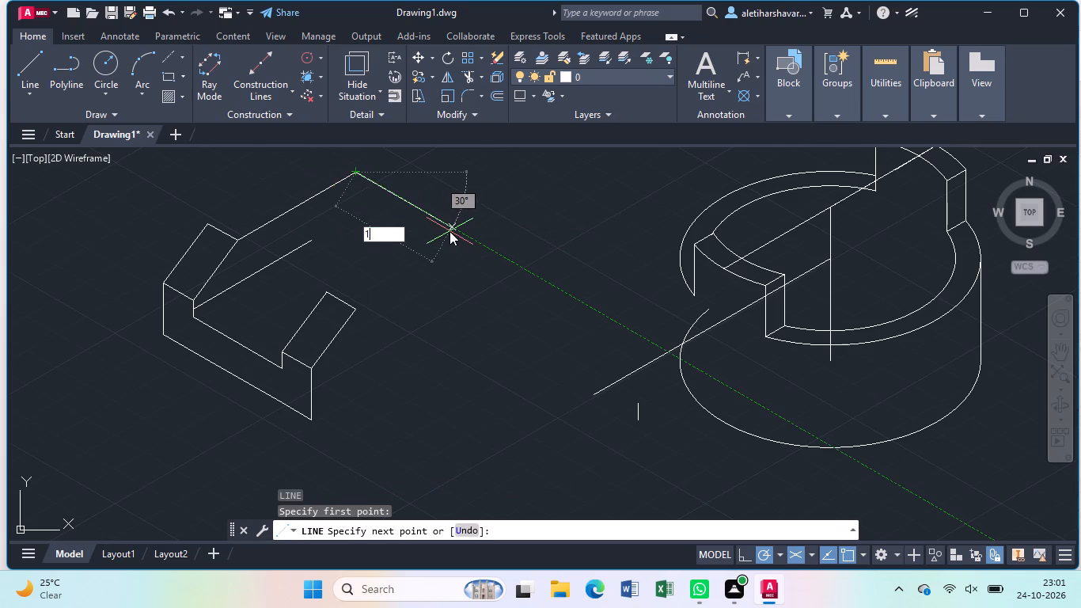
{"action": "key", "text": "BackSpace"}
{"action": "type", "text": "30"}
{"action": "key", "text": "Return"}
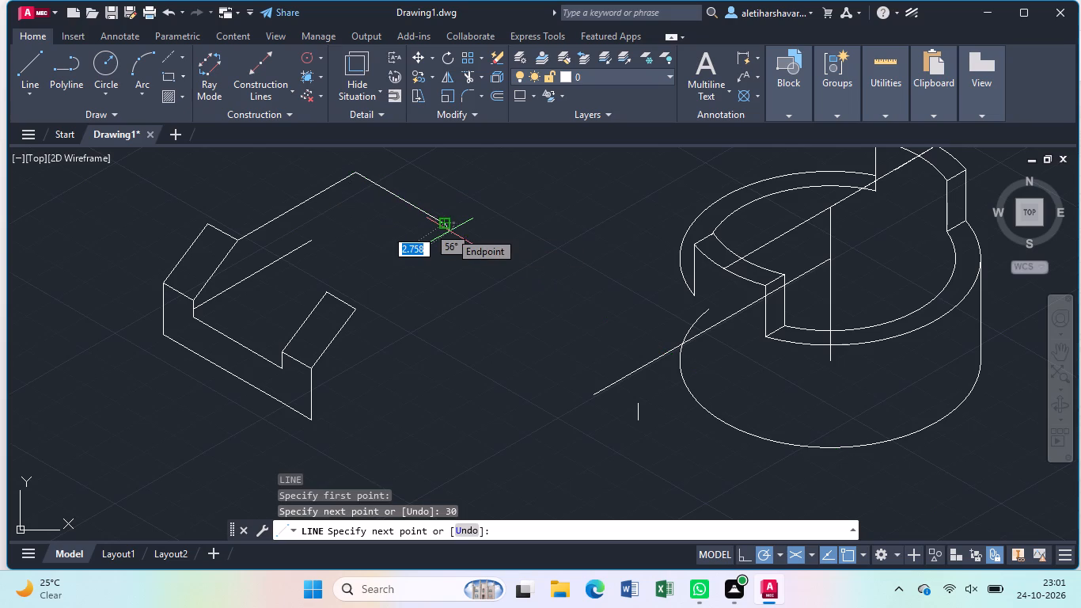
{"action": "left_click", "coordinate": [328, 293]}
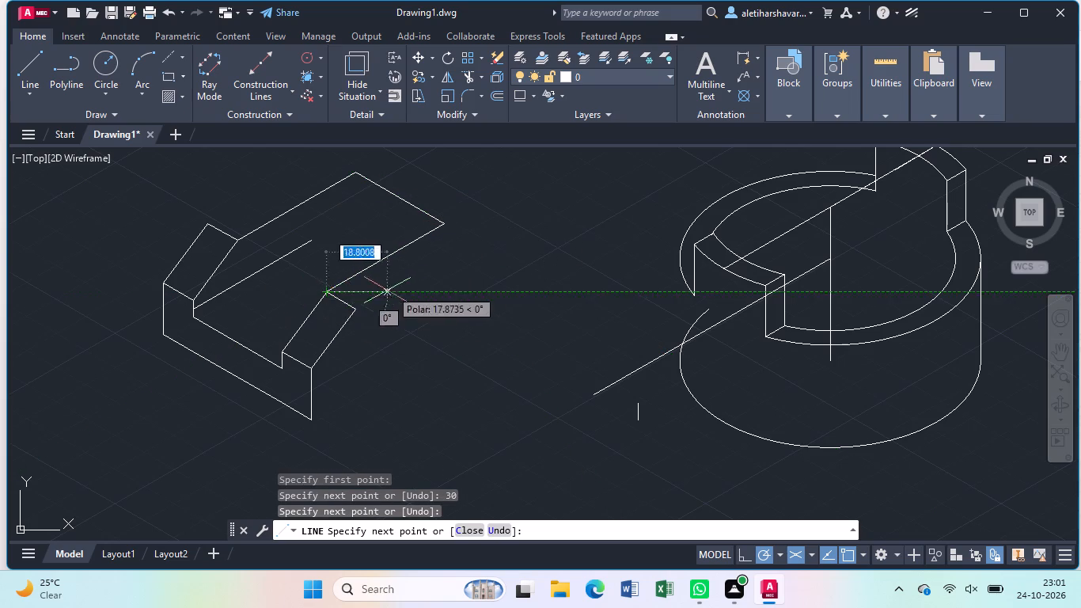
{"action": "key", "text": "Escape"}
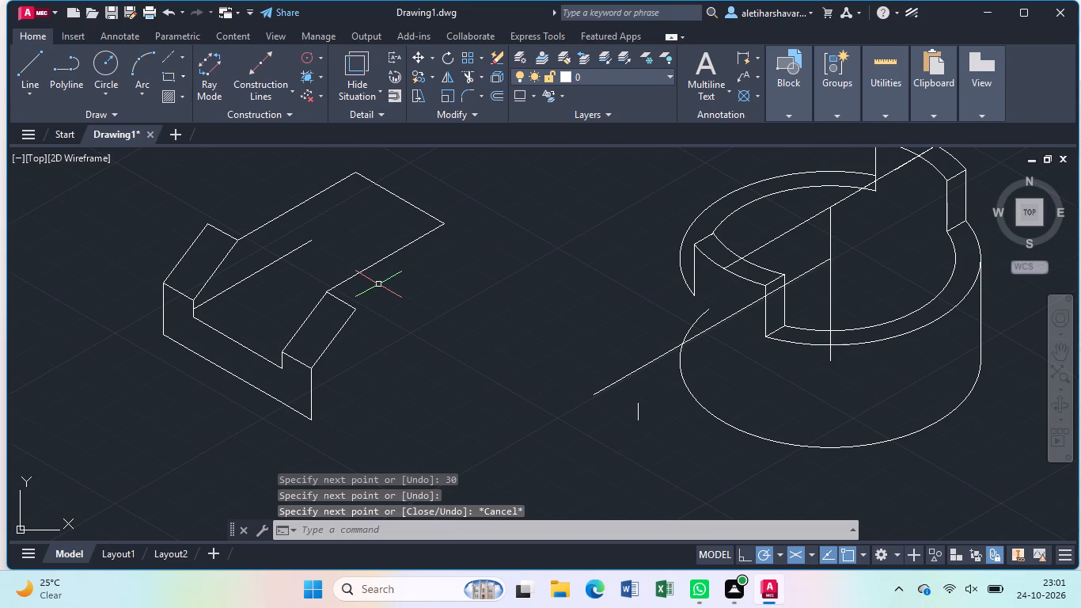
Draw a vertical line 15 down from the block's rearmost corner, continuing with a segment 30 long at 330°.
{"action": "key", "text": "l"}
{"action": "key", "text": "Return"}
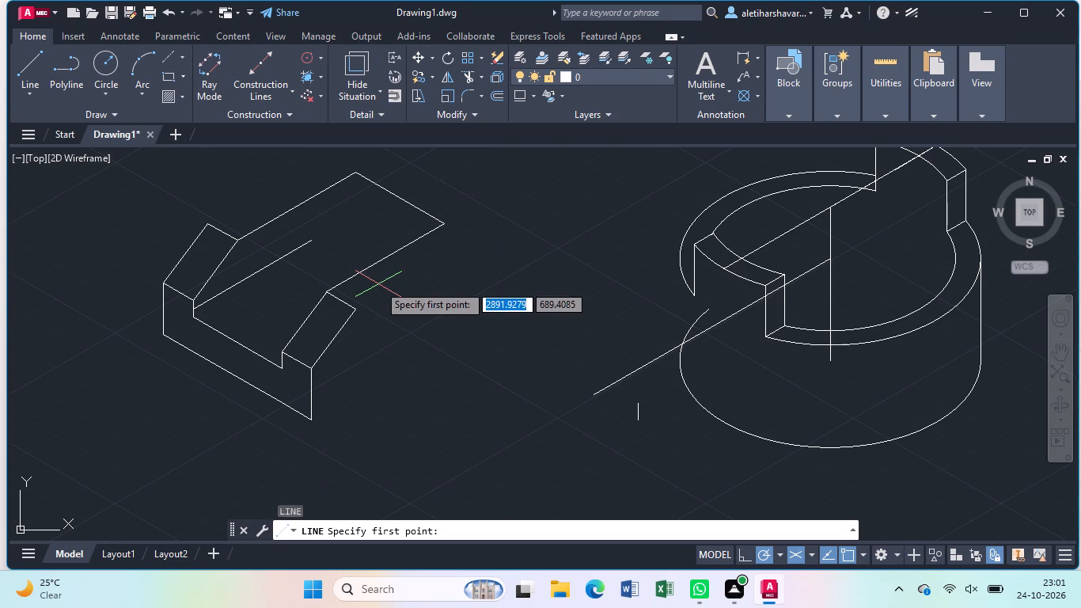
{"action": "left_click", "coordinate": [355, 176]}
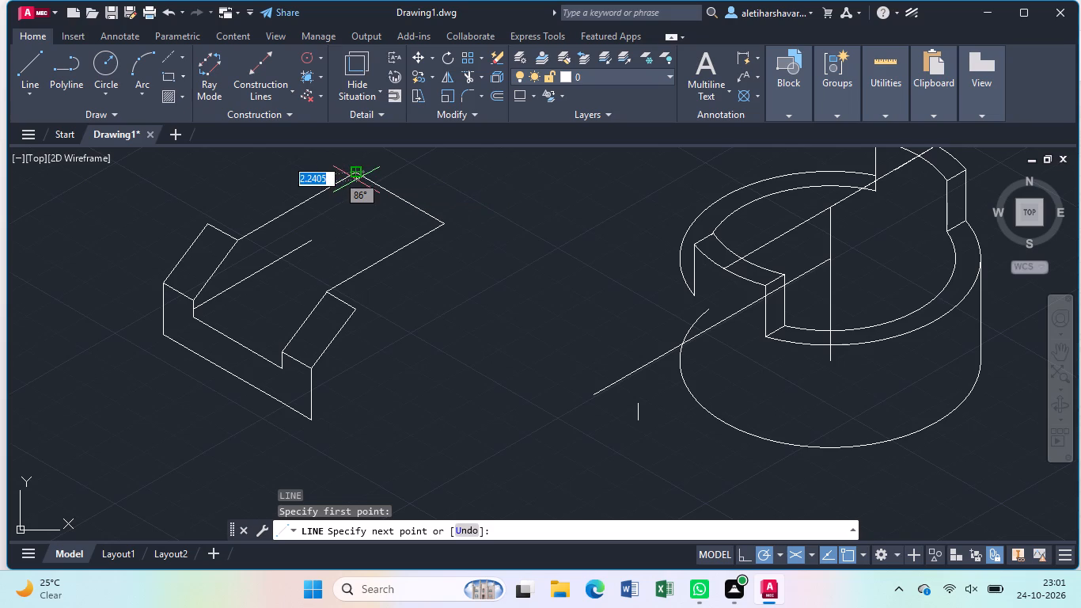
{"action": "key", "text": "1"}
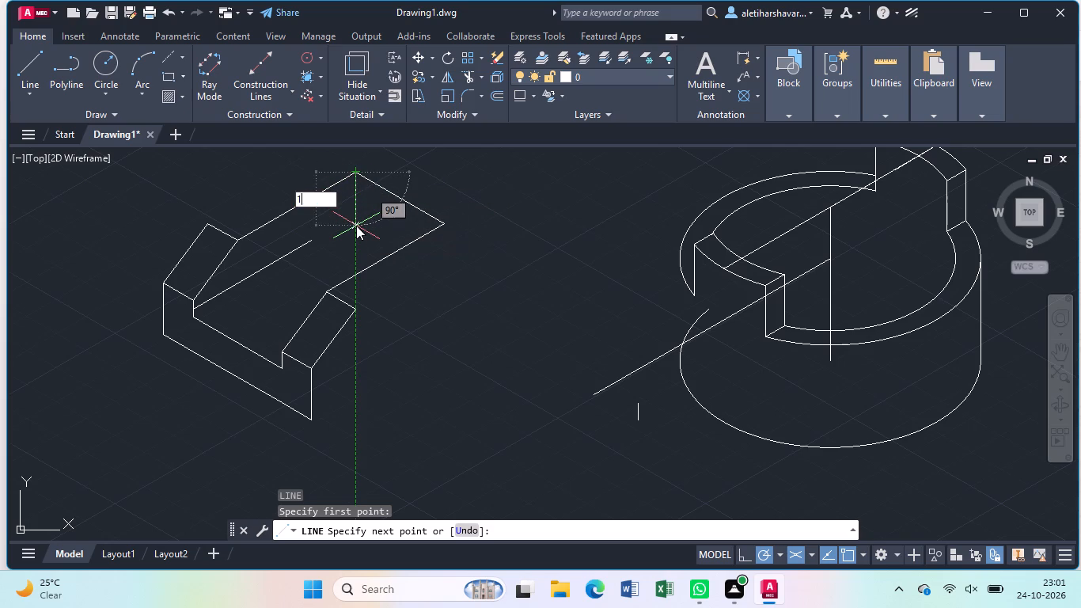
{"action": "key", "text": "5"}
{"action": "key", "text": "Return"}
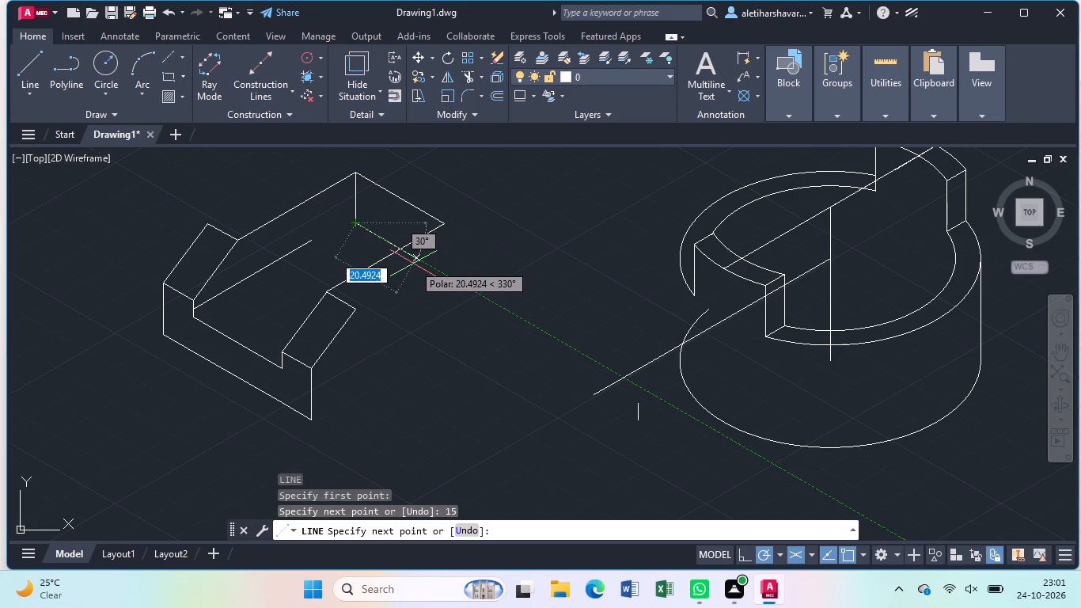
{"action": "type", "text": "30"}
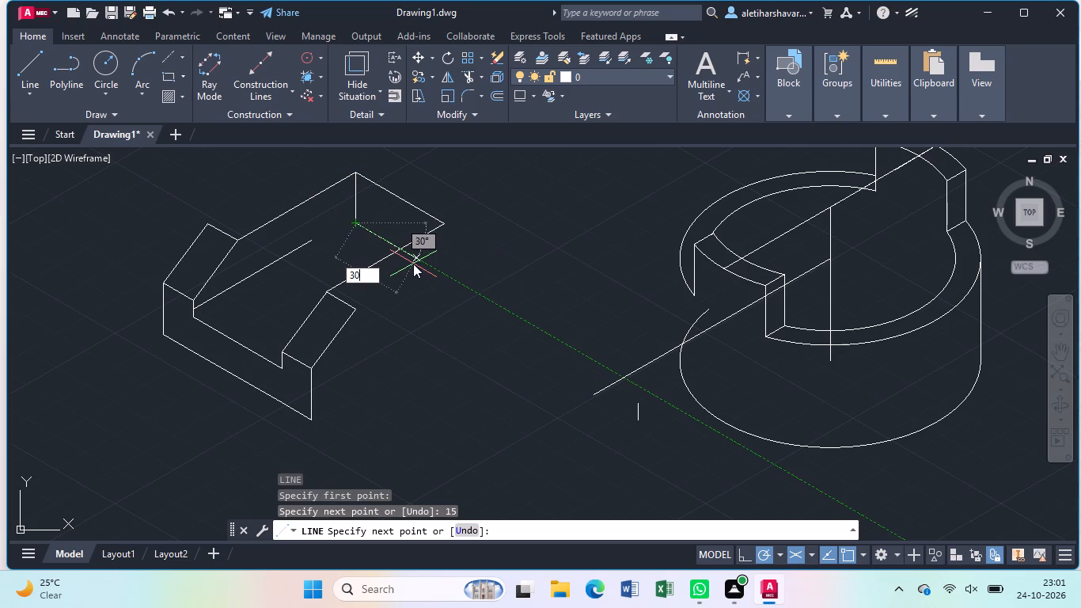
{"action": "key", "text": "Return"}
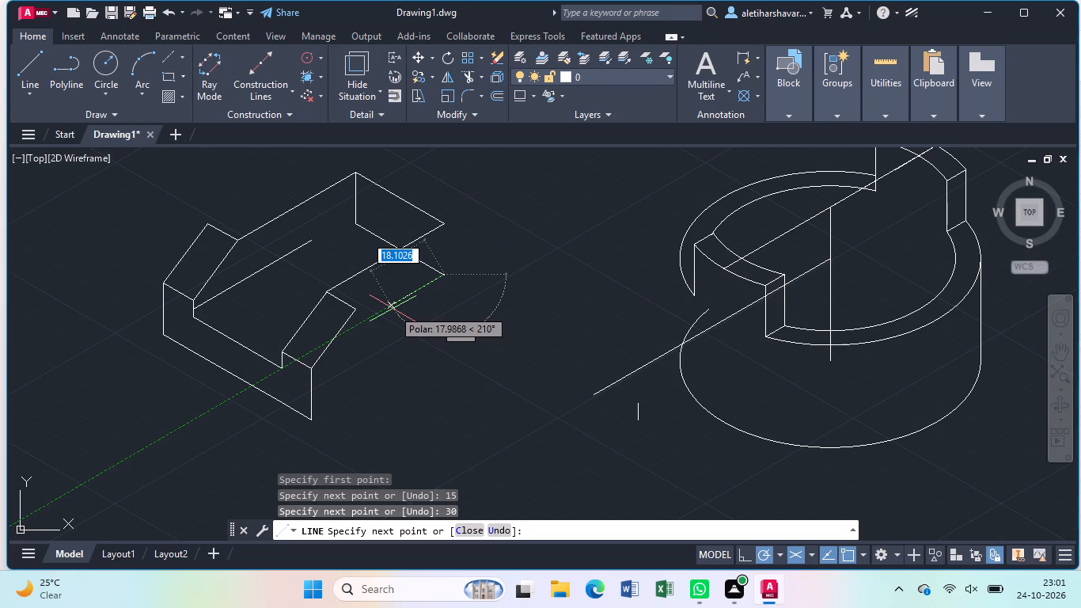
{"action": "key", "text": "Escape"}
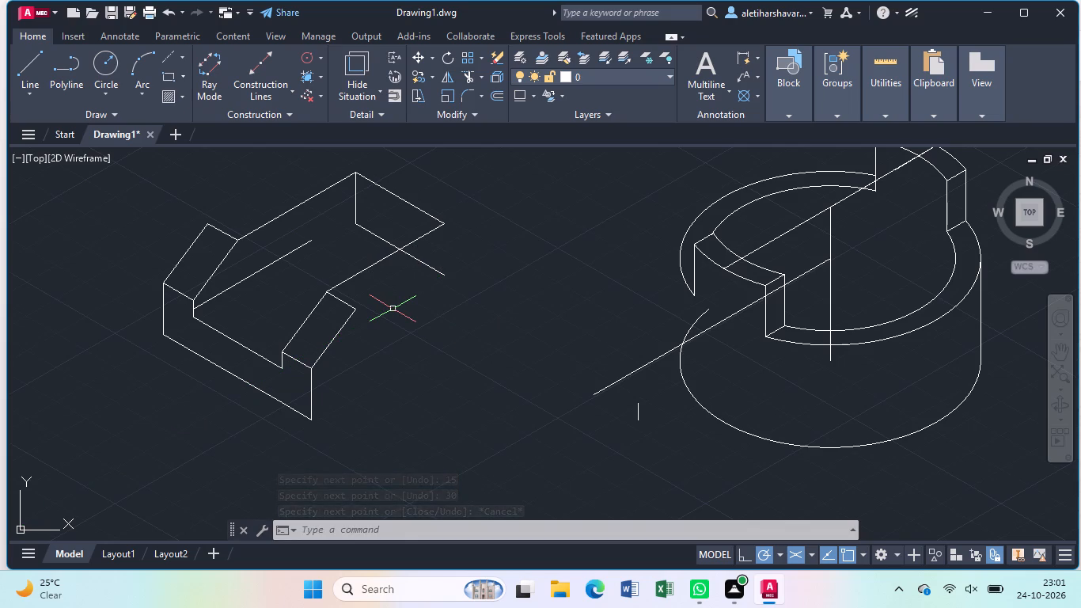
Delete the 40-long line starting at the midpoint of the left post's inner vertical edge.
{"action": "left_click", "coordinate": [293, 249]}
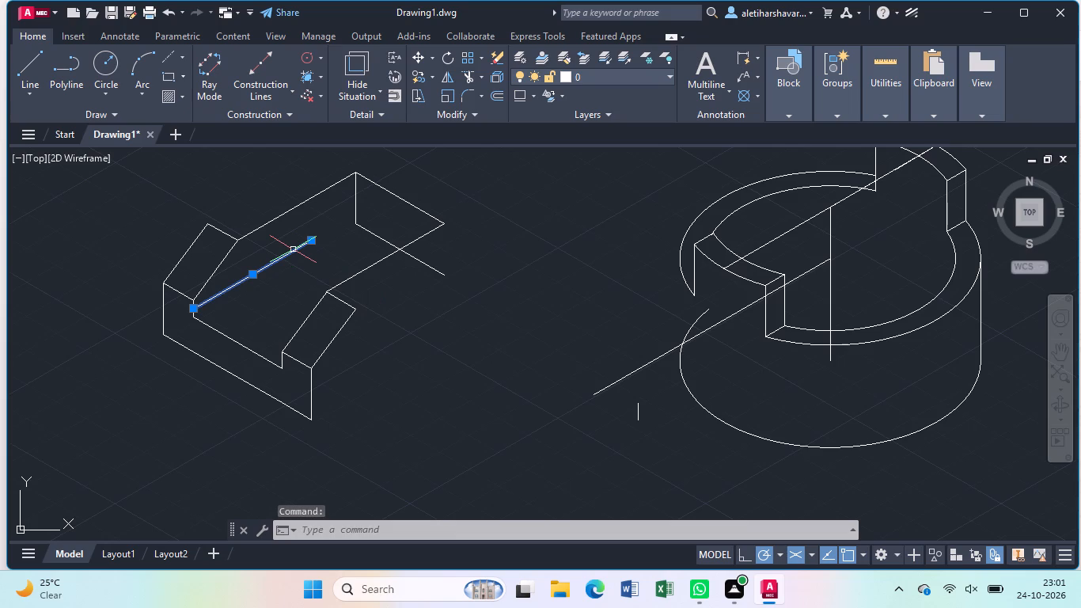
{"action": "key", "text": "Delete"}
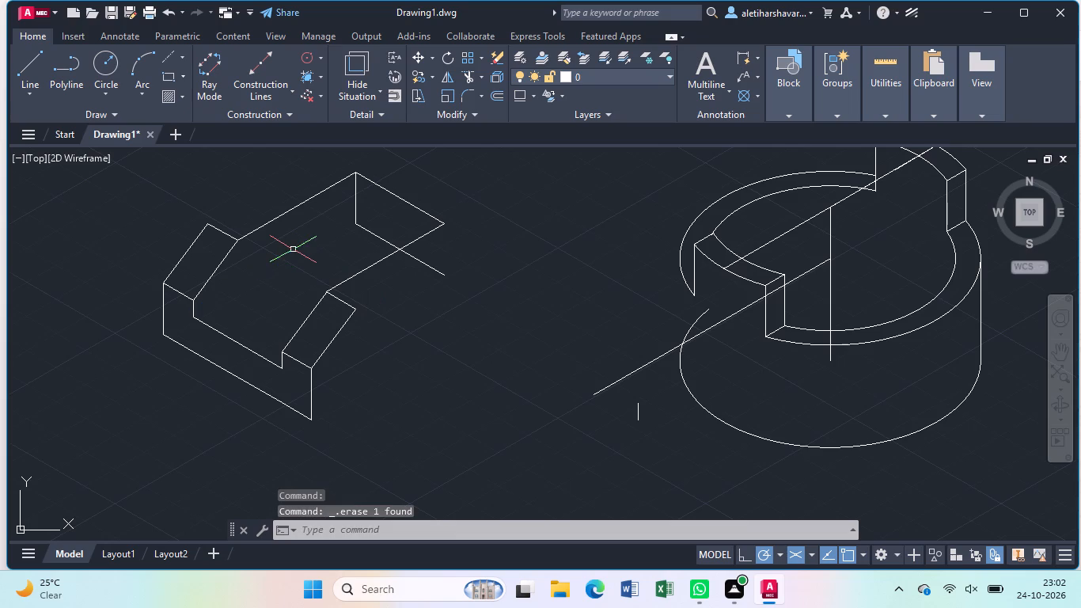
Draw a line from the foot of the left post's inner vertical edge to the lower end of the 15-long rear vertical.
{"action": "key", "text": "l"}
{"action": "key", "text": "Return"}
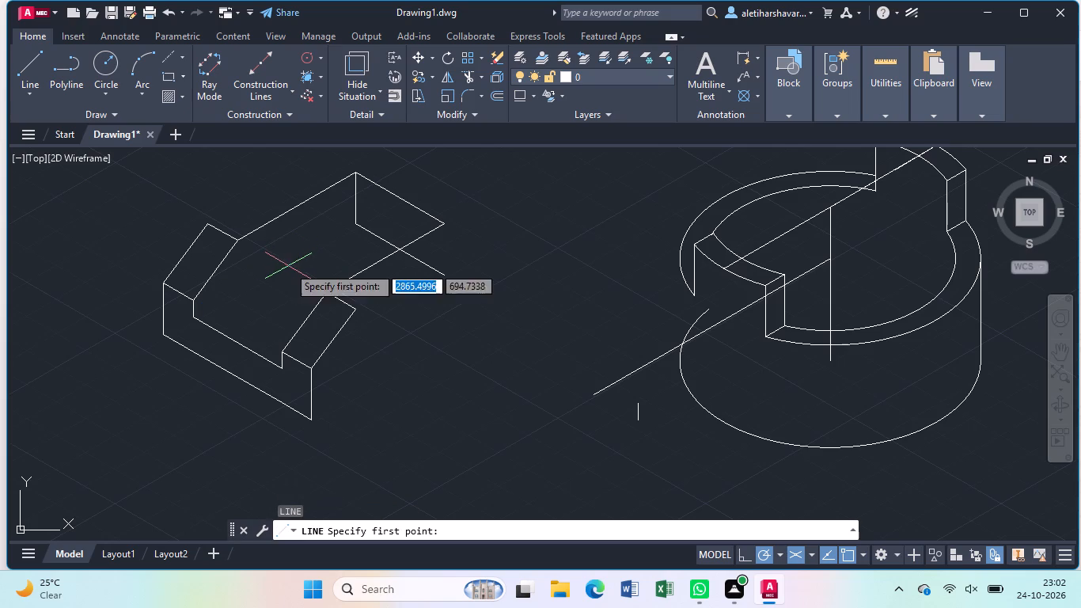
{"action": "left_click", "coordinate": [198, 315]}
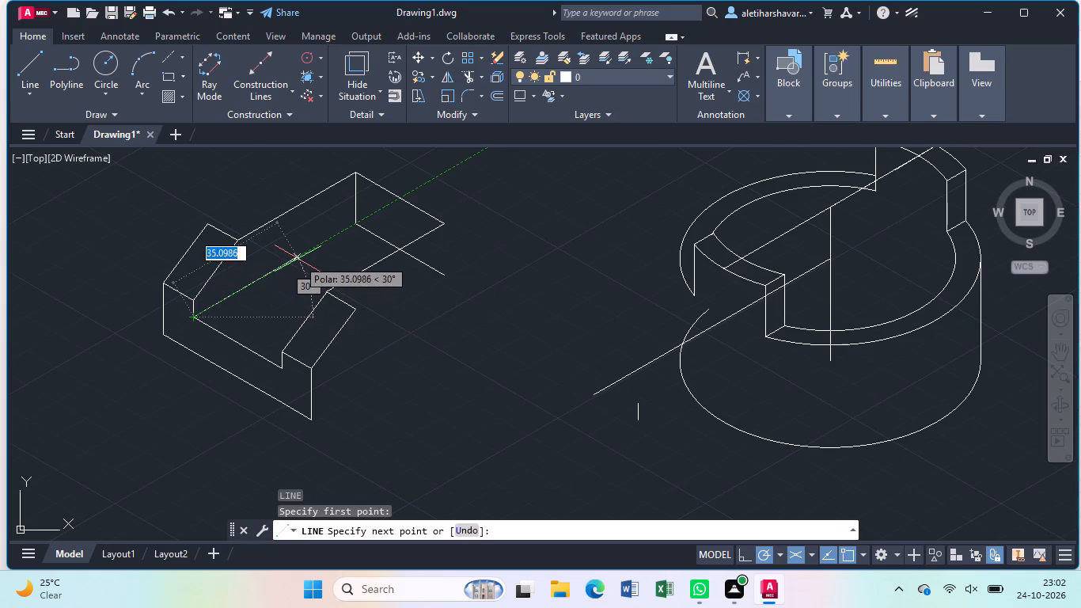
{"action": "left_click", "coordinate": [354, 222]}
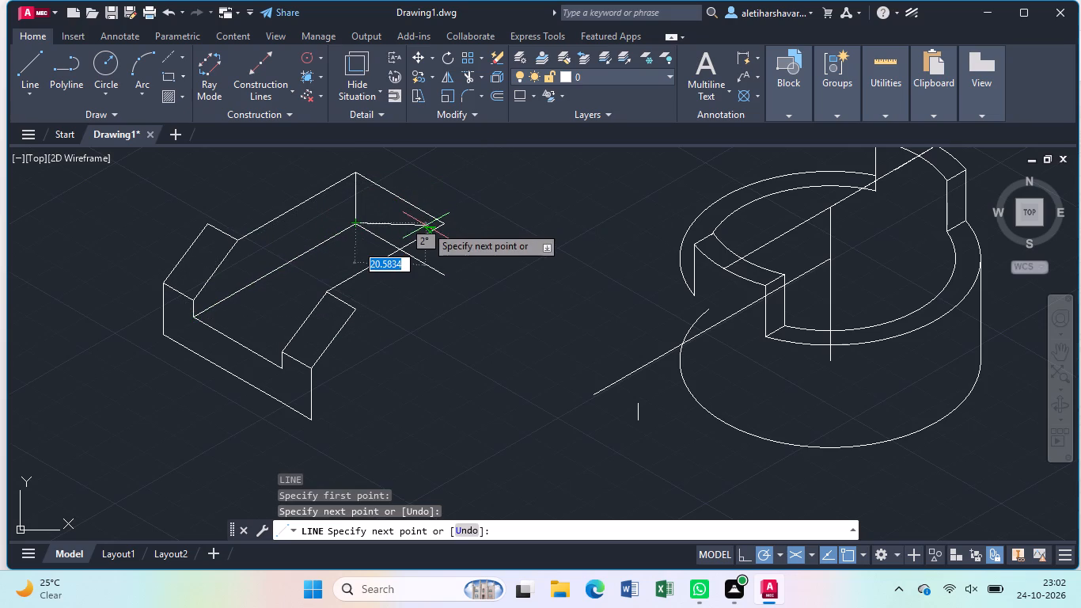
{"action": "key", "text": "Escape"}
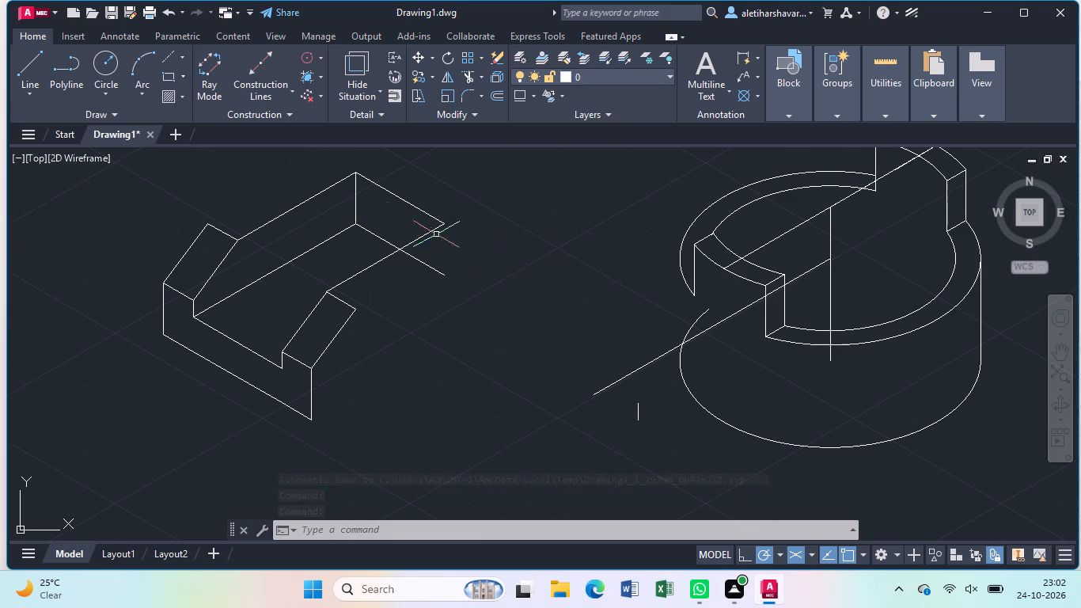
Delete the six lines behind the posts: the two rearward top edges, the rear top edge, the rear vertical and the two floor lines.
{"action": "left_click", "coordinate": [311, 197]}
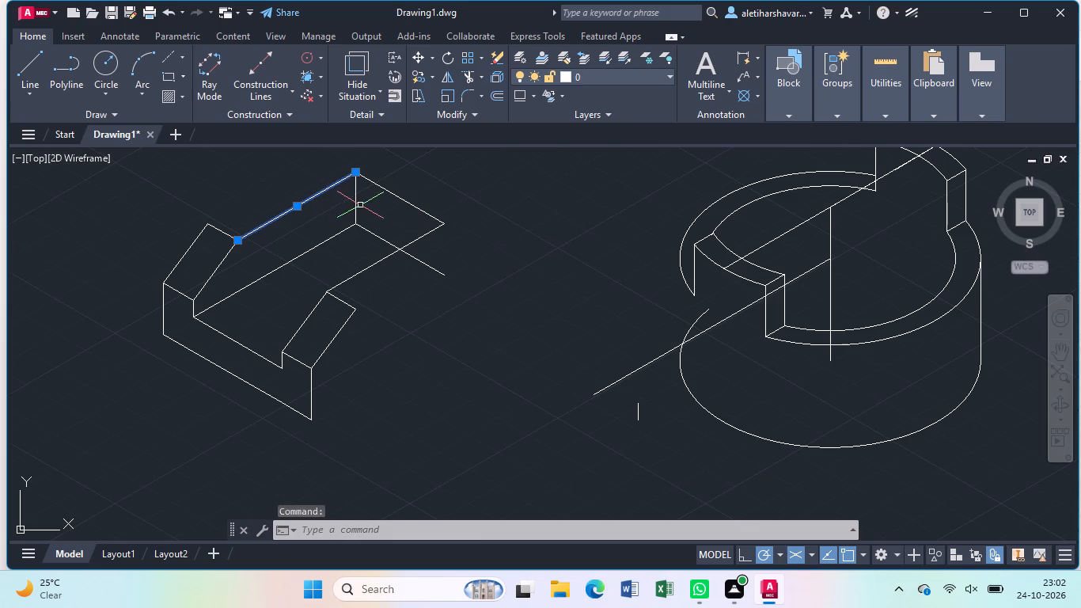
{"action": "left_click", "coordinate": [389, 196]}
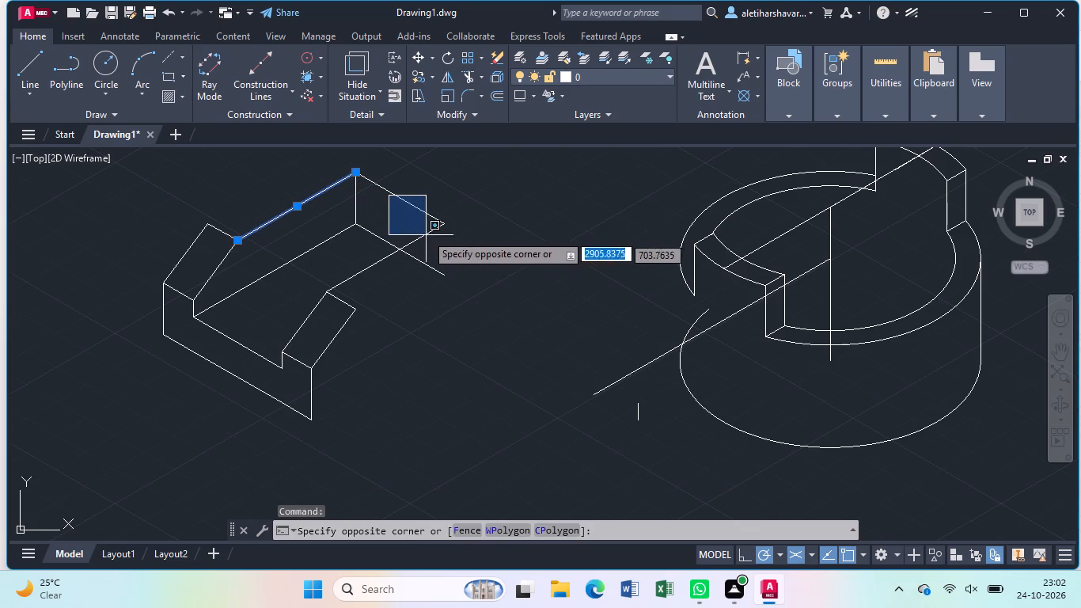
{"action": "left_click", "coordinate": [447, 250]}
{"action": "left_click", "coordinate": [420, 237]}
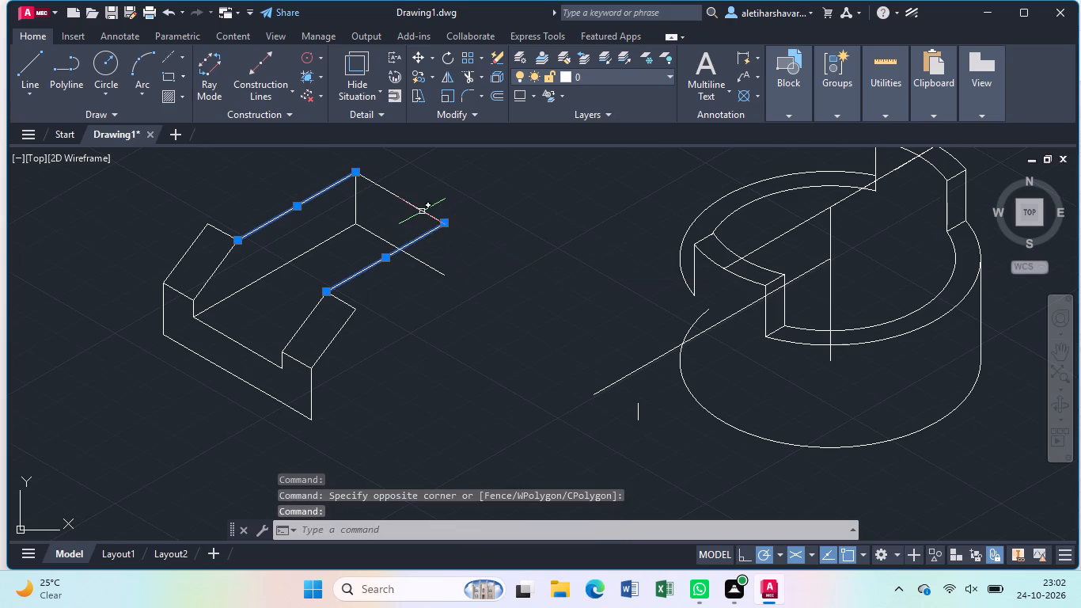
{"action": "left_click", "coordinate": [423, 211]}
{"action": "left_click", "coordinate": [375, 236]}
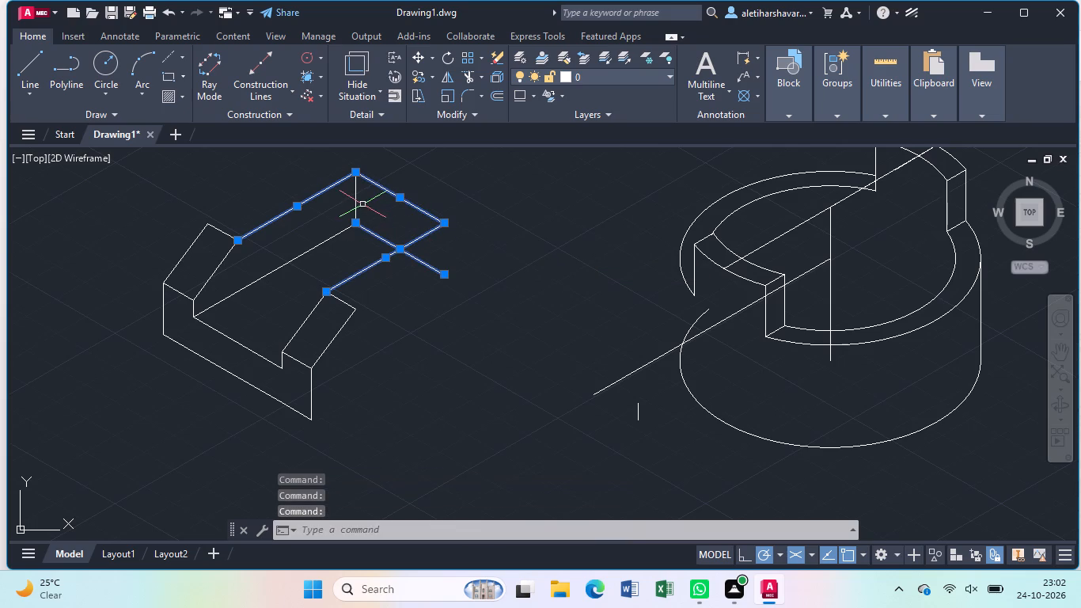
{"action": "left_click", "coordinate": [356, 203]}
{"action": "left_click", "coordinate": [307, 250]}
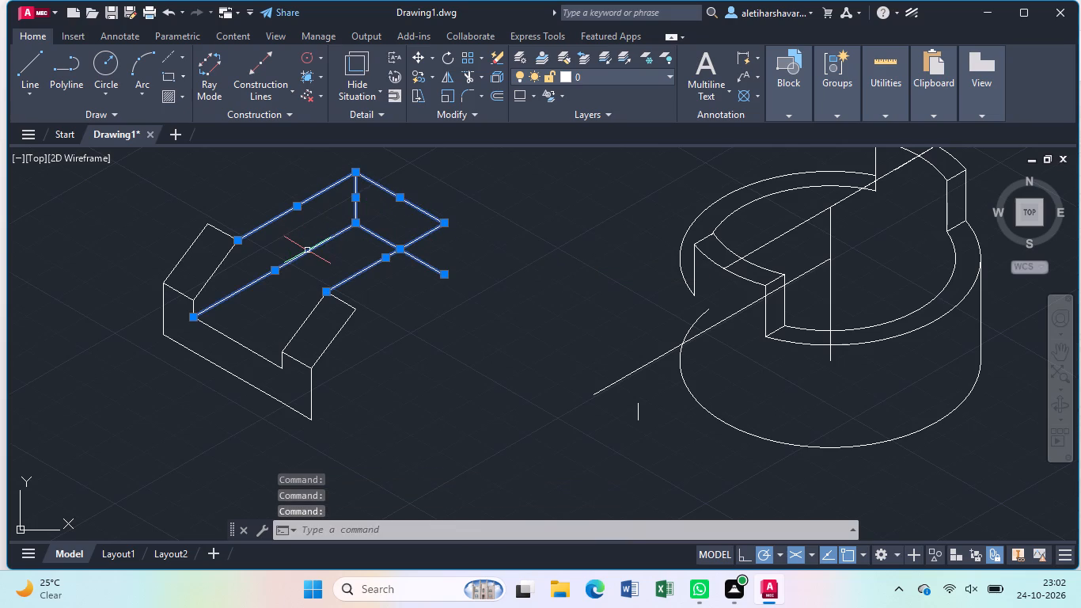
{"action": "key", "text": "Delete"}
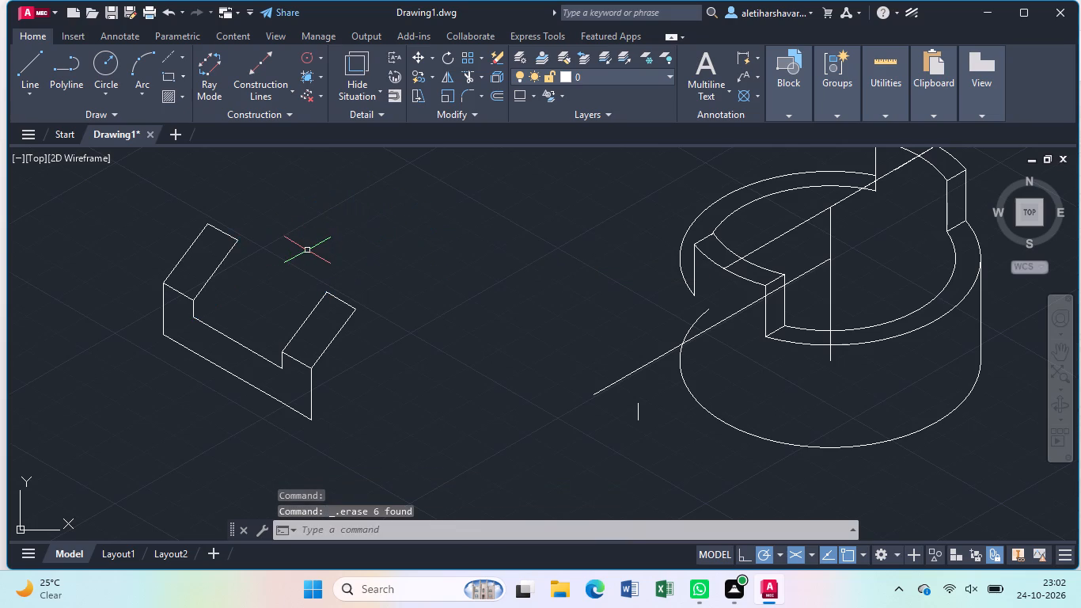
Draw connected lines from the left post's rear inner top corner: 25 at 30°, 30 at 330°, and 25 at 210° to the right post.
{"action": "key", "text": "l"}
{"action": "key", "text": "Return"}
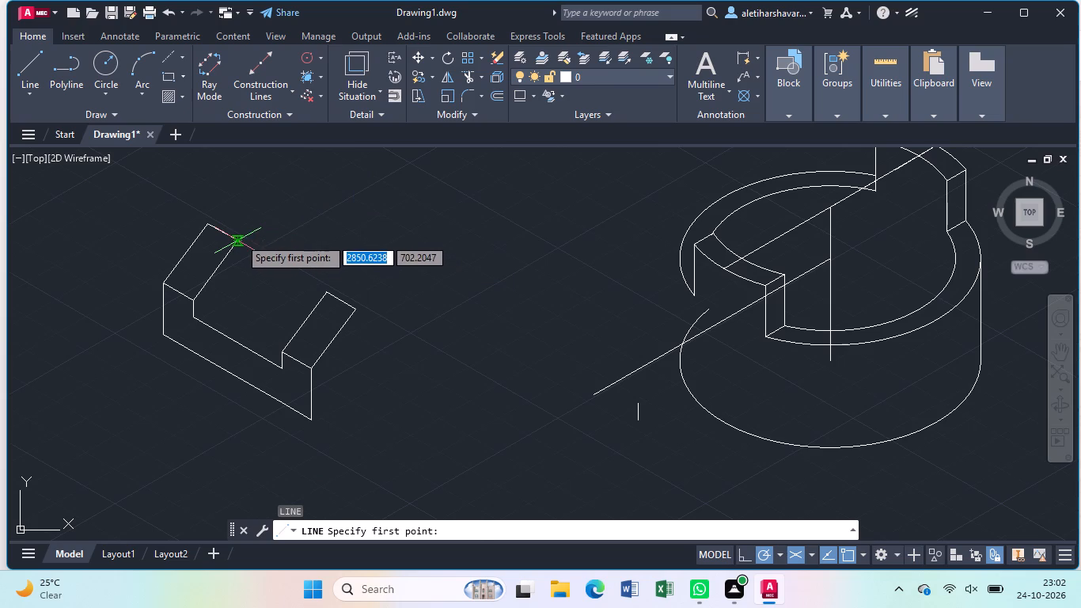
{"action": "left_click", "coordinate": [238, 238]}
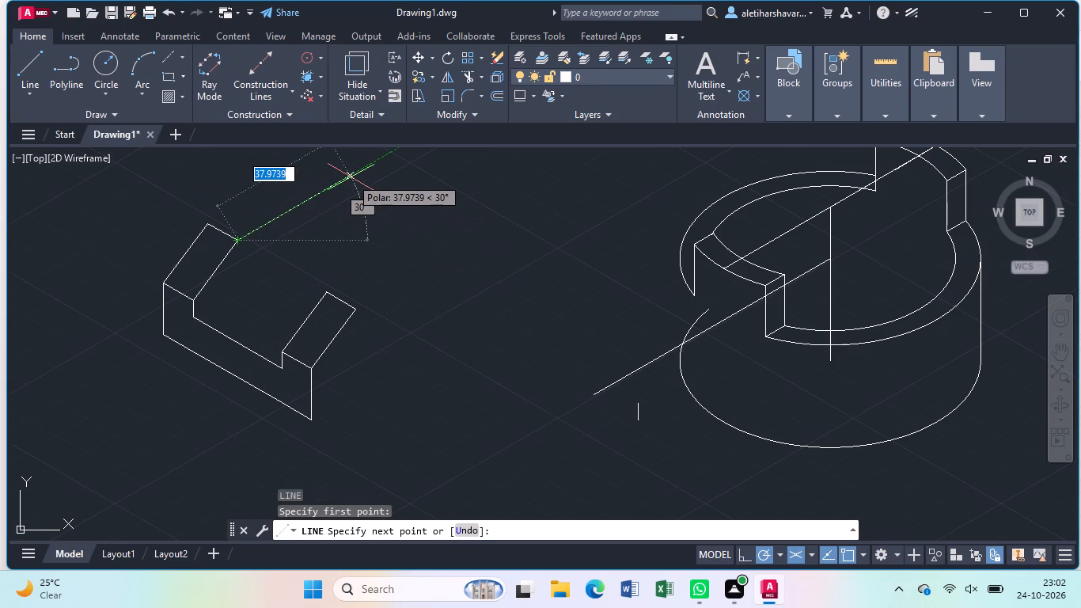
{"action": "type", "text": "30"}
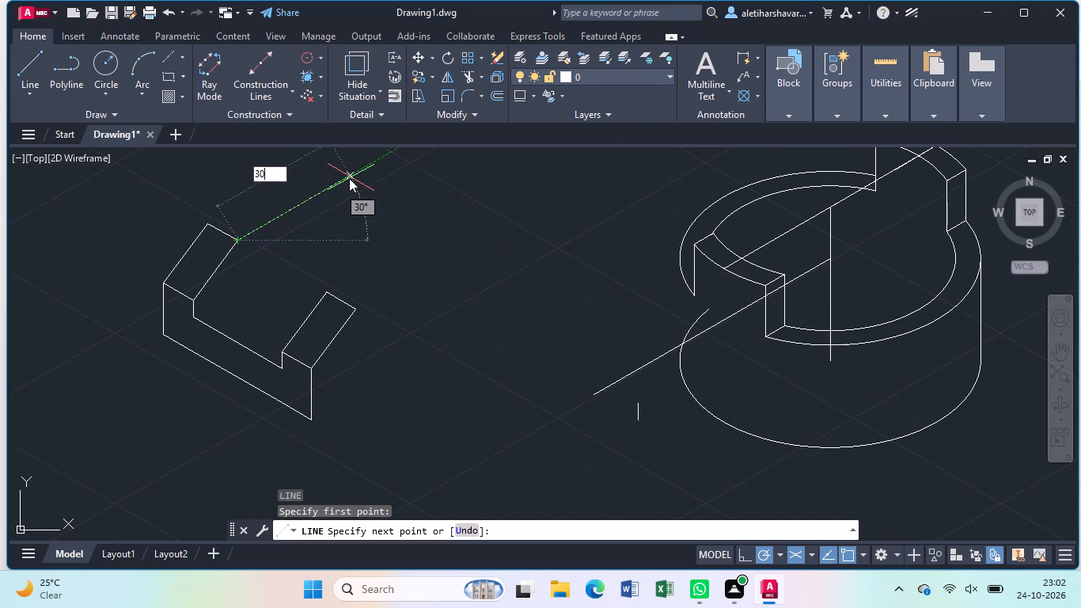
{"action": "key", "text": "BackSpace"}
{"action": "key", "text": "BackSpace"}
{"action": "key", "text": "2"}
{"action": "key", "text": "5"}
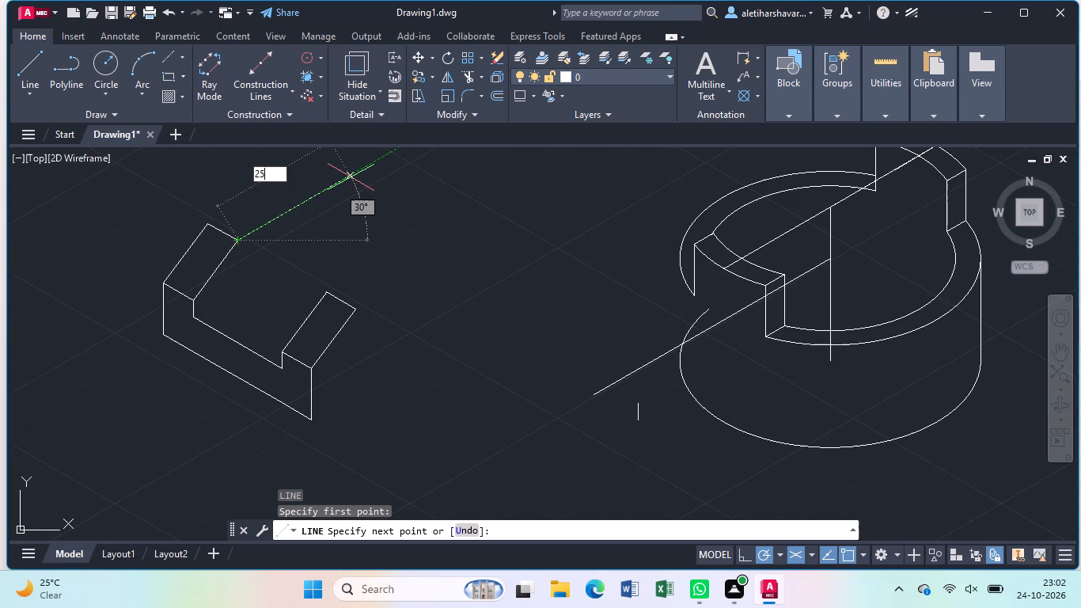
{"action": "key", "text": "Return"}
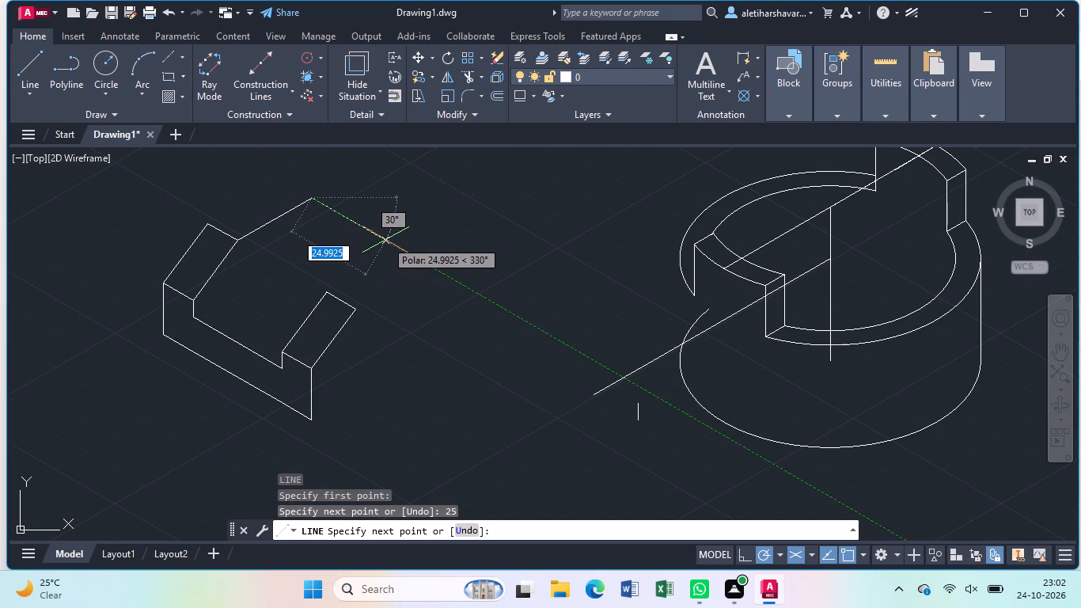
{"action": "type", "text": "30"}
{"action": "key", "text": "Return"}
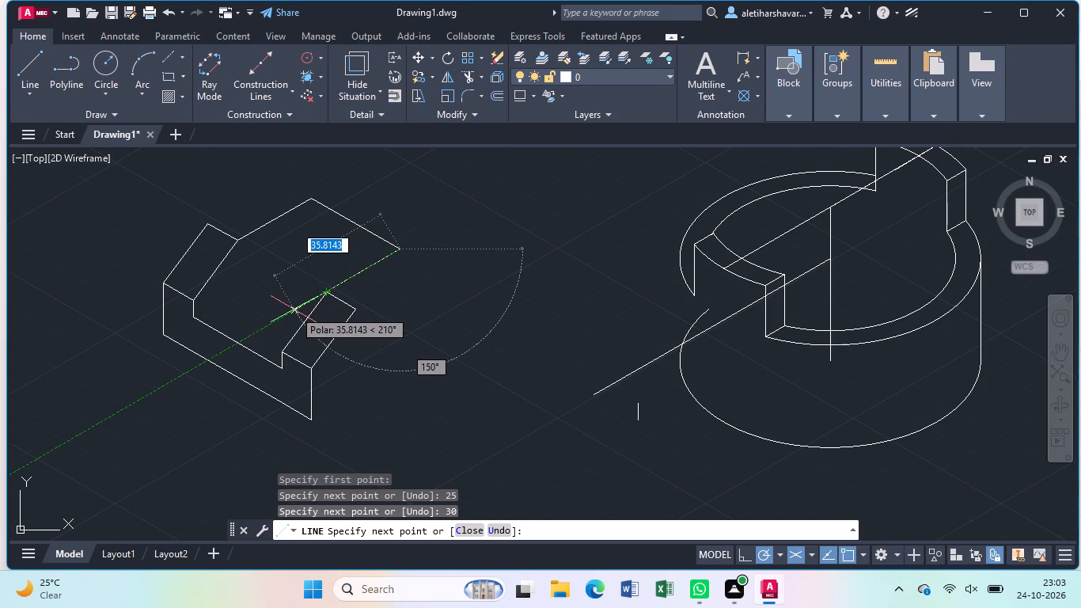
{"action": "type", "text": "25"}
{"action": "key", "text": "Return"}
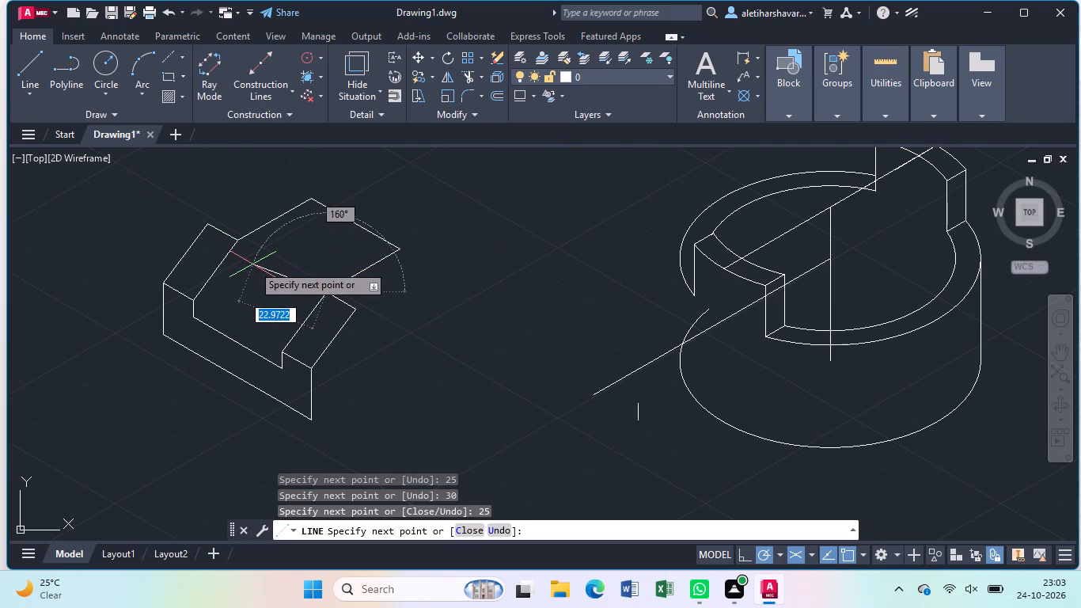
{"action": "key", "text": "Escape"}
Draw a vertical line 15 down from the rearmost top corner, continuing to the foot of the left post's inner vertical edge.
{"action": "key", "text": "l"}
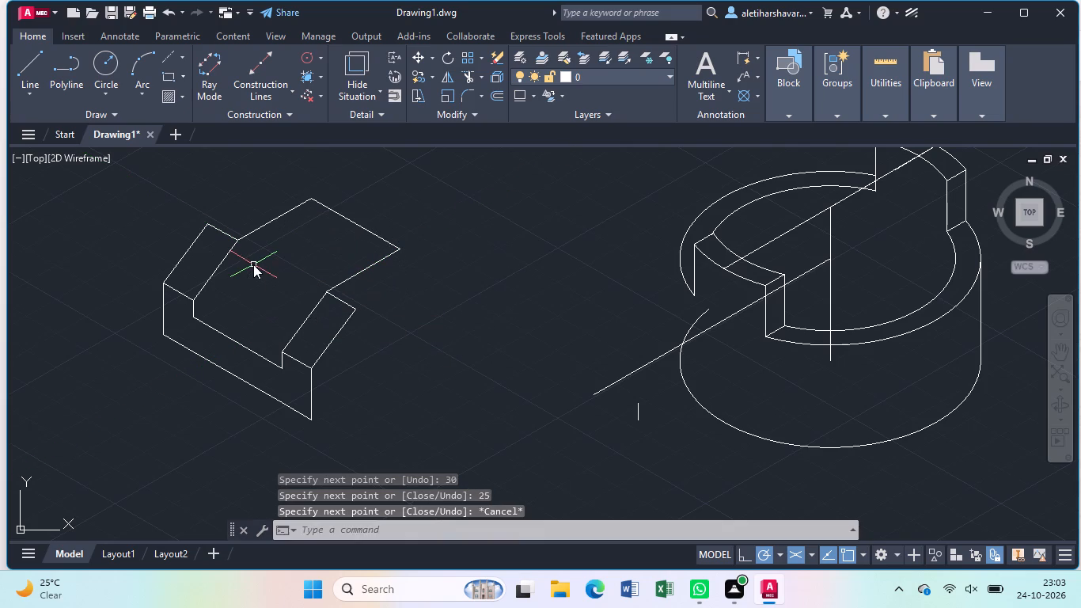
{"action": "key", "text": "Return"}
{"action": "left_click_drag", "start_coordinate": [311, 201], "coordinate": [311, 211]}
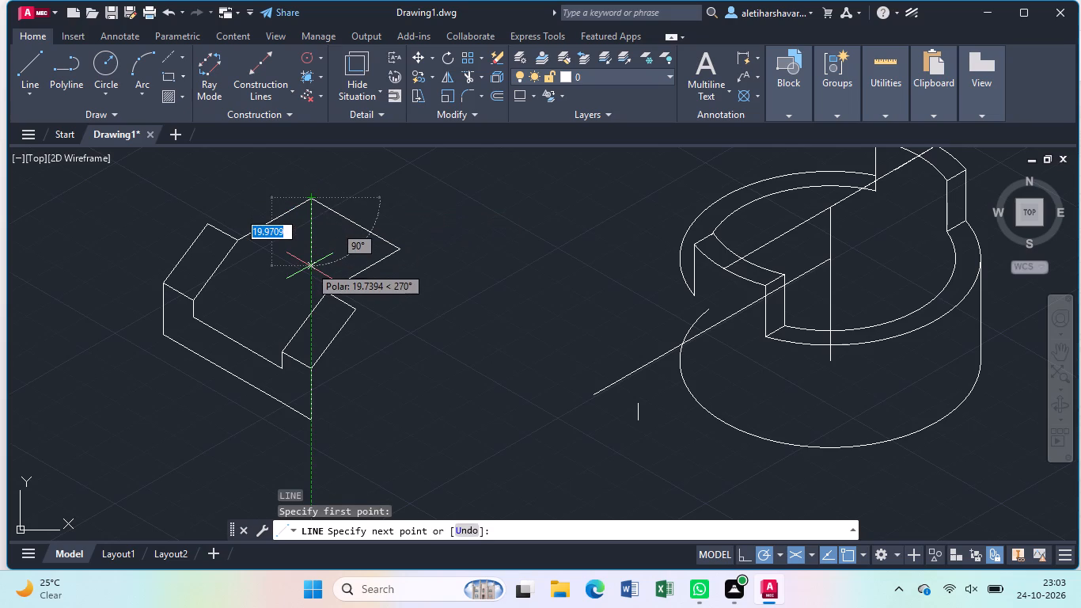
{"action": "key", "text": "1"}
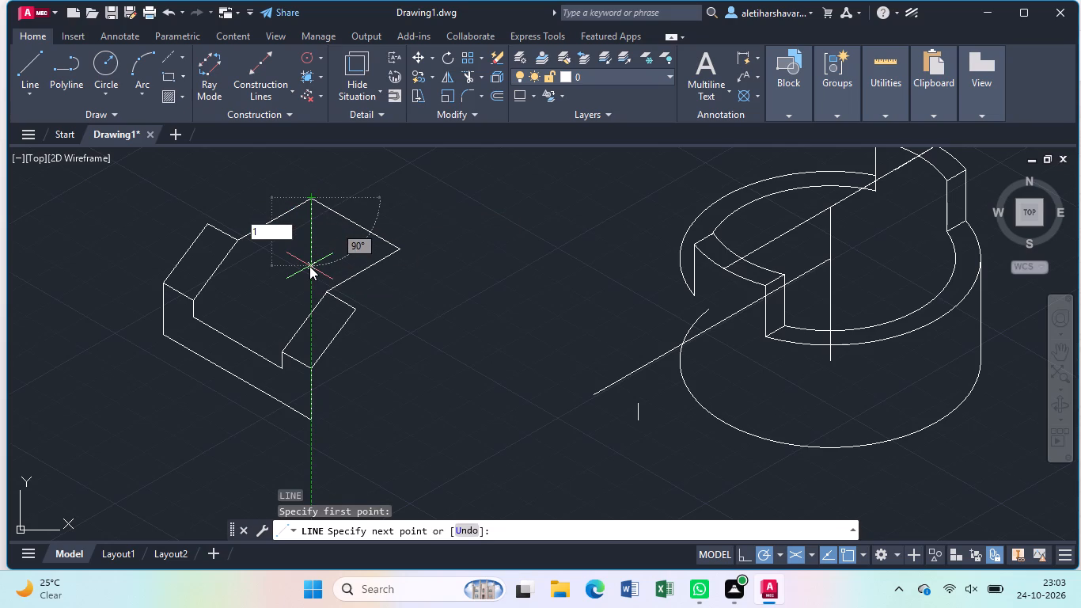
{"action": "key", "text": "5"}
{"action": "key", "text": "Return"}
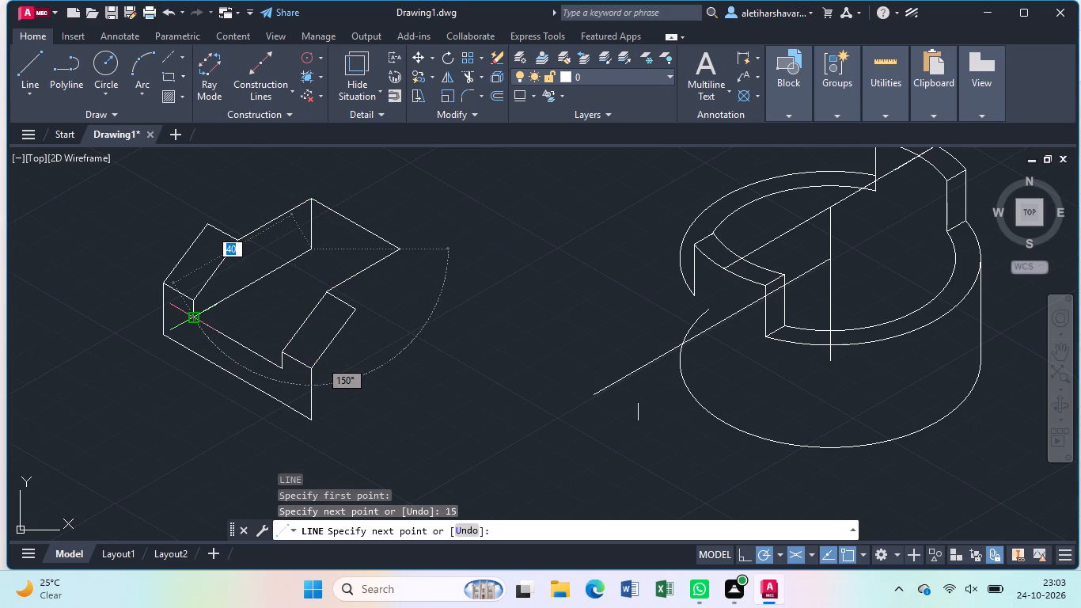
{"action": "left_click", "coordinate": [196, 322]}
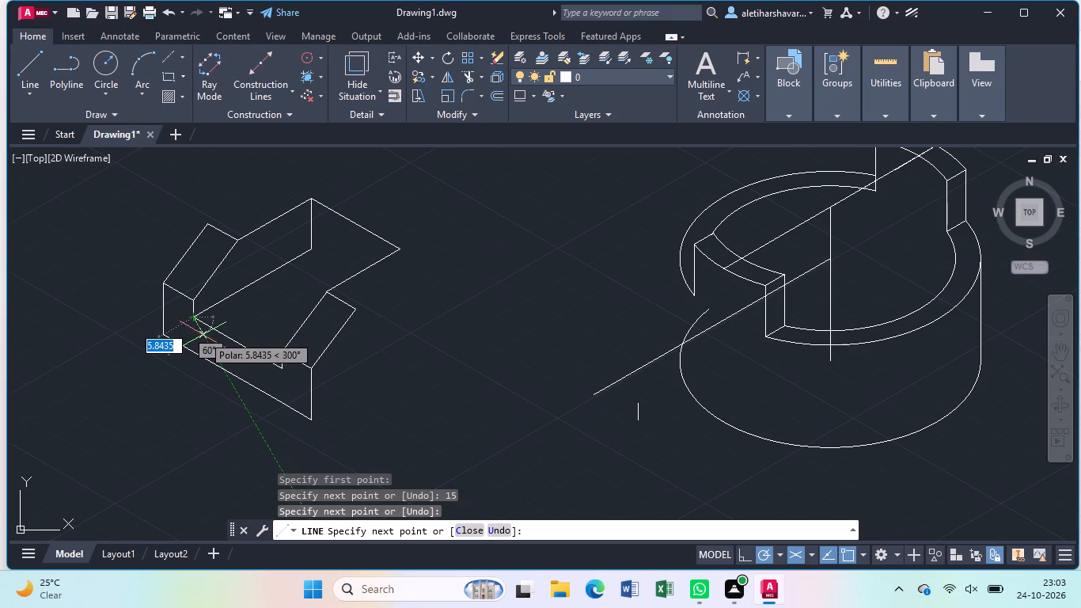
{"action": "key", "text": "Escape"}
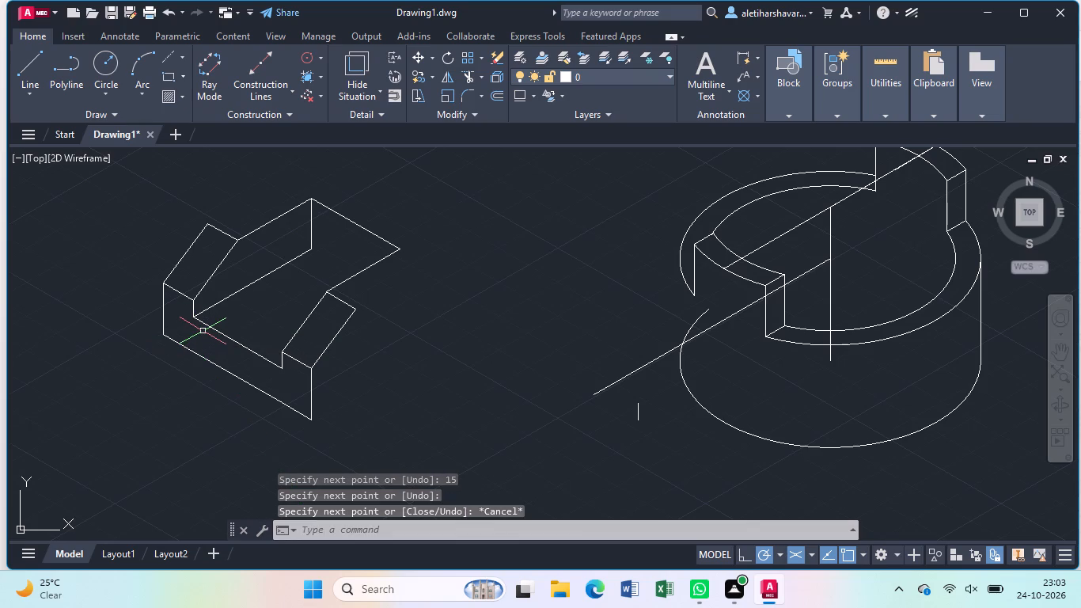
Draw a line 30 long at 330° from the lower end of the 15-long rear vertical.
{"action": "key", "text": "l"}
{"action": "key", "text": "Return"}
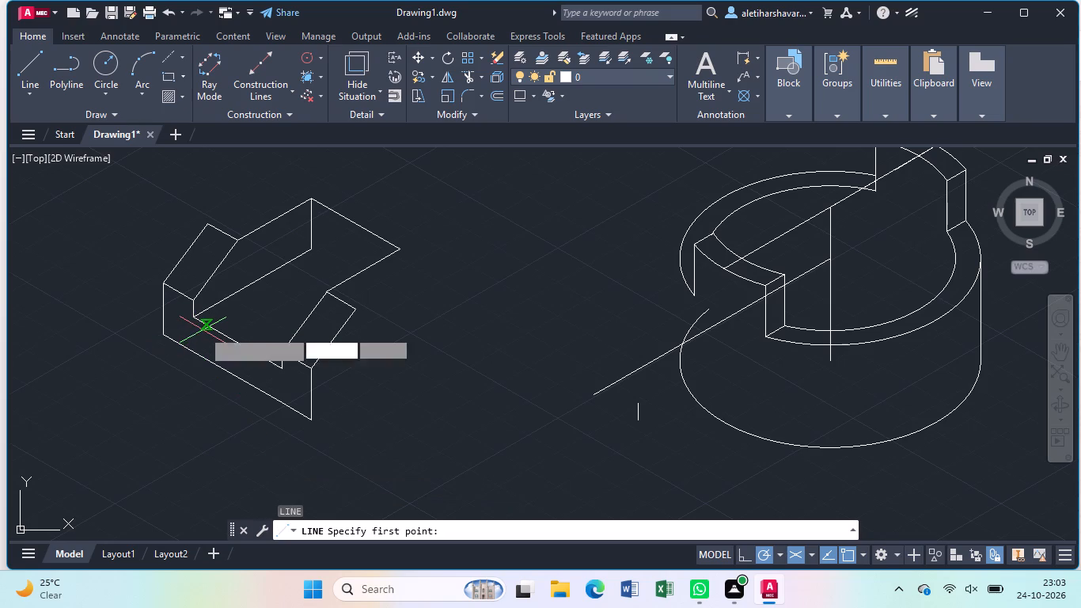
{"action": "left_click", "coordinate": [307, 252]}
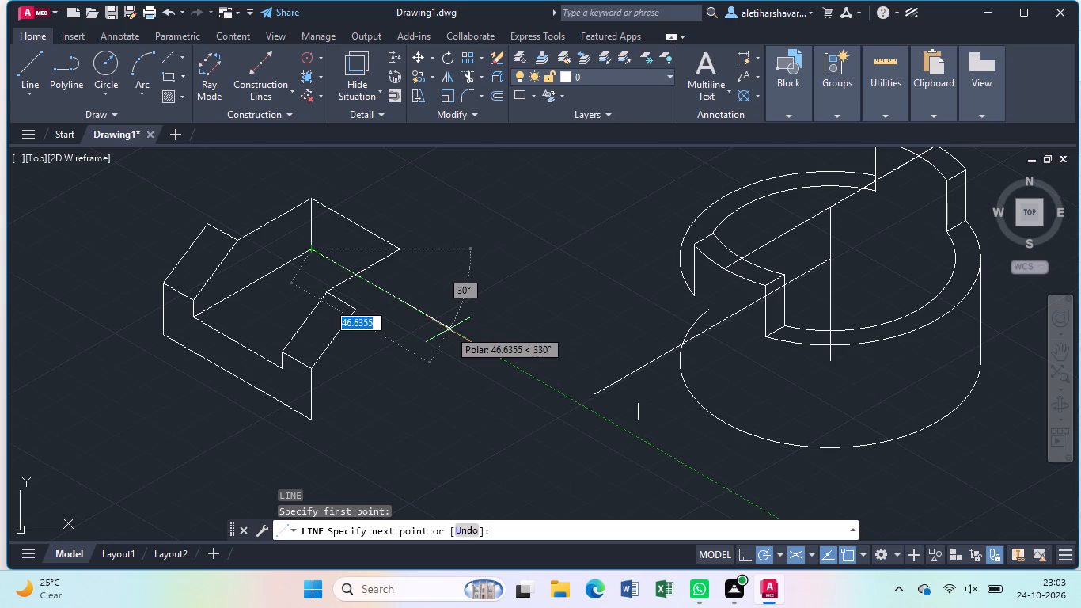
{"action": "type", "text": "30"}
{"action": "key", "text": "Return"}
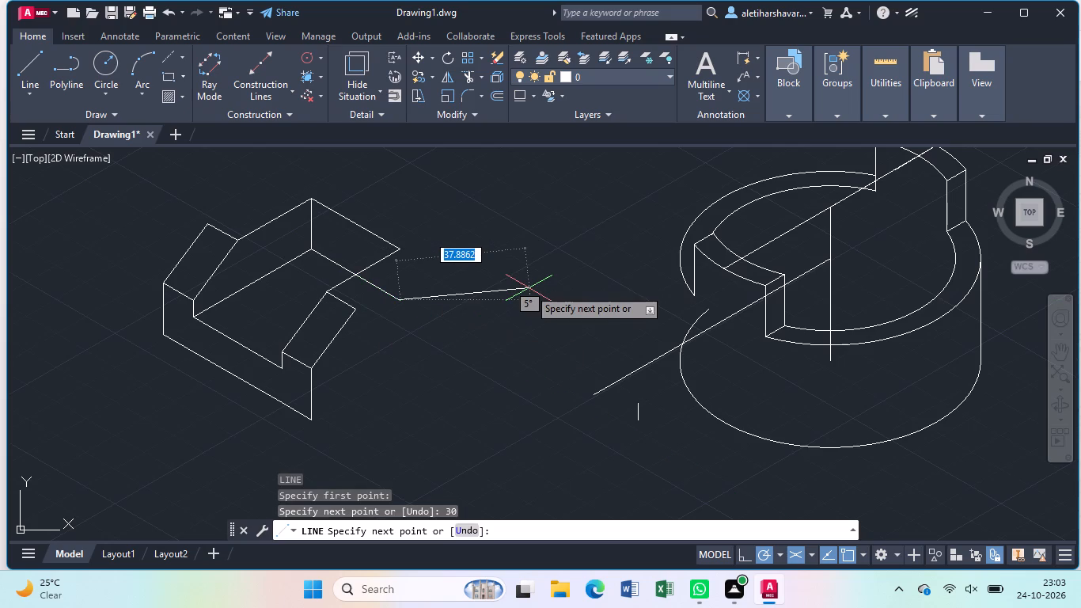
{"action": "key", "text": "Escape"}
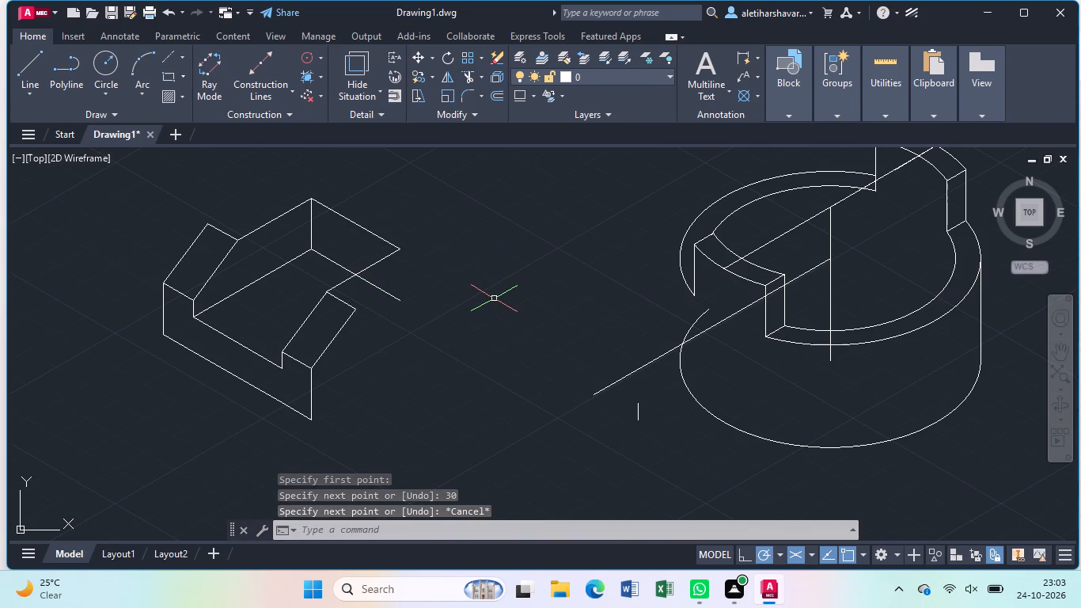
Draw a line rearward from the right post's rear outer top corner, parallel to the adjacent inner top edge and ending past the rear edge.
{"action": "key", "text": "l"}
{"action": "key", "text": "Return"}
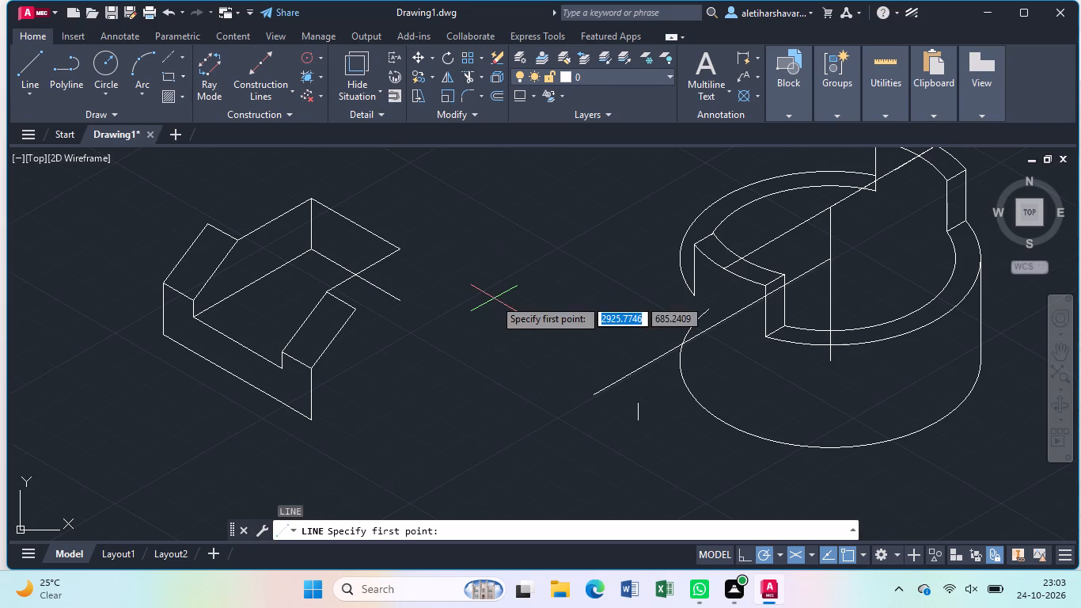
{"action": "left_click", "coordinate": [362, 308]}
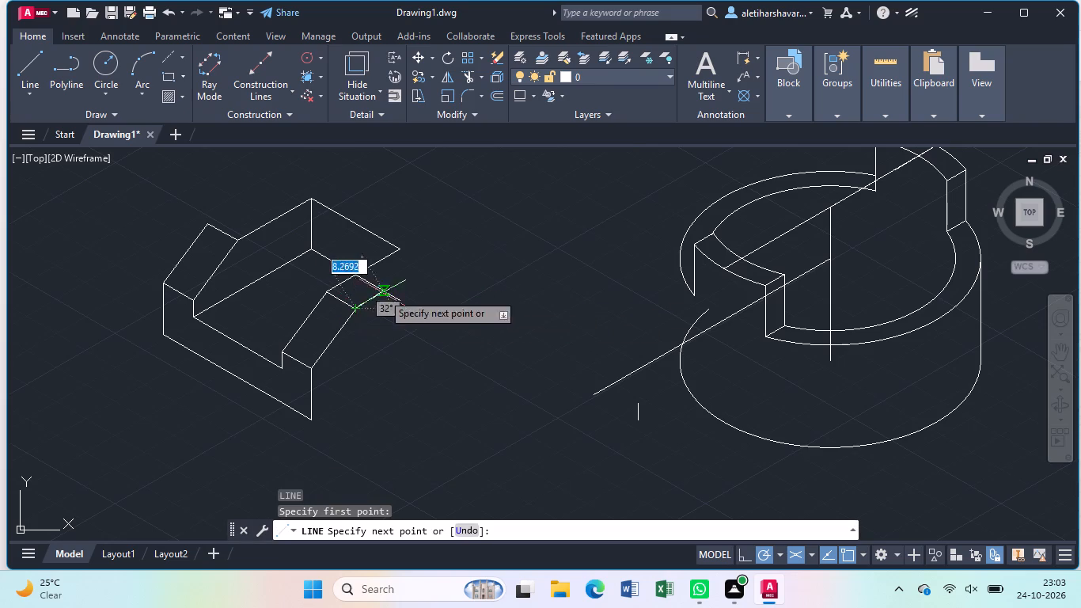
{"action": "left_click", "coordinate": [451, 253]}
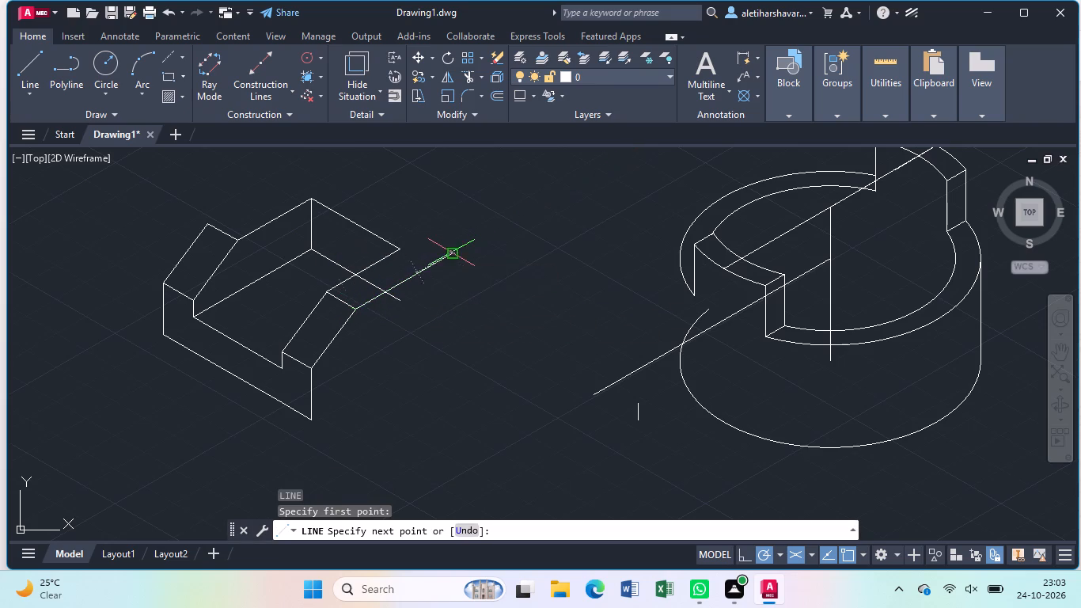
{"action": "key", "text": "BackSpace"}
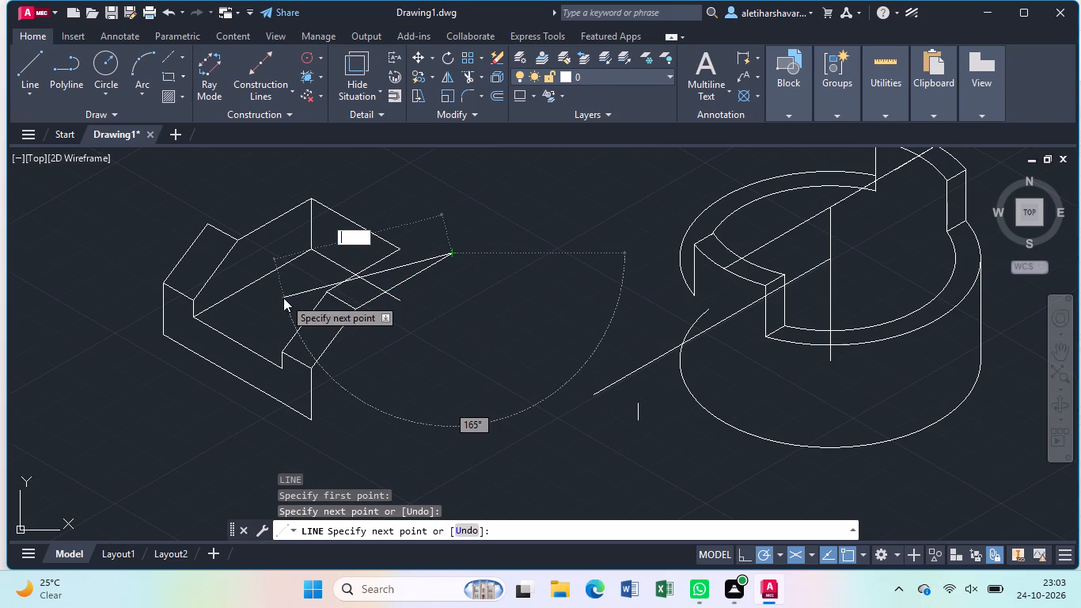
{"action": "key", "text": "l"}
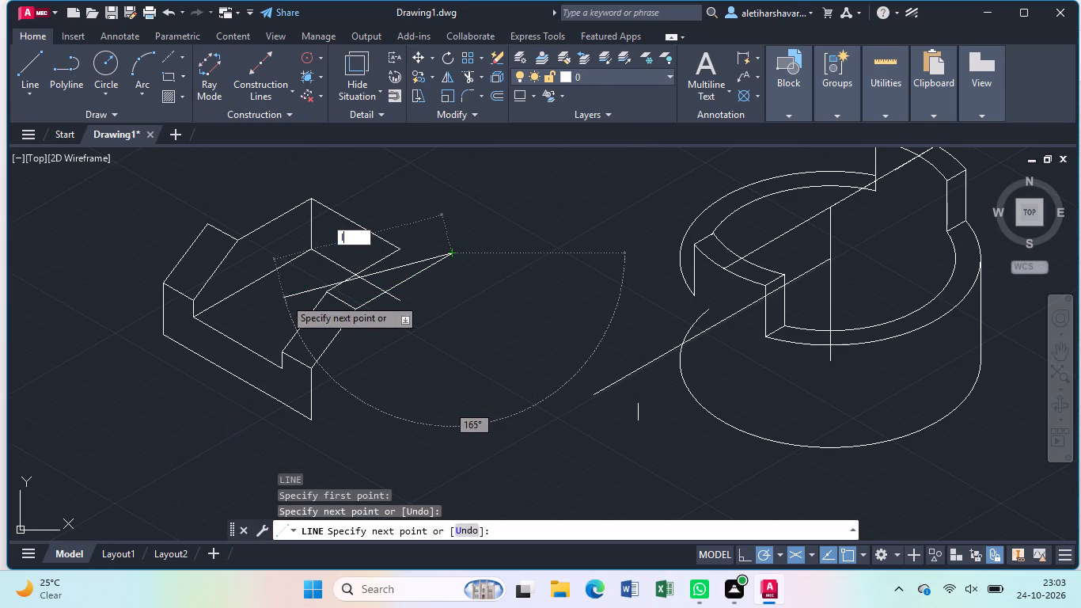
{"action": "key", "text": "Return"}
{"action": "key", "text": "l"}
{"action": "key", "text": "Return"}
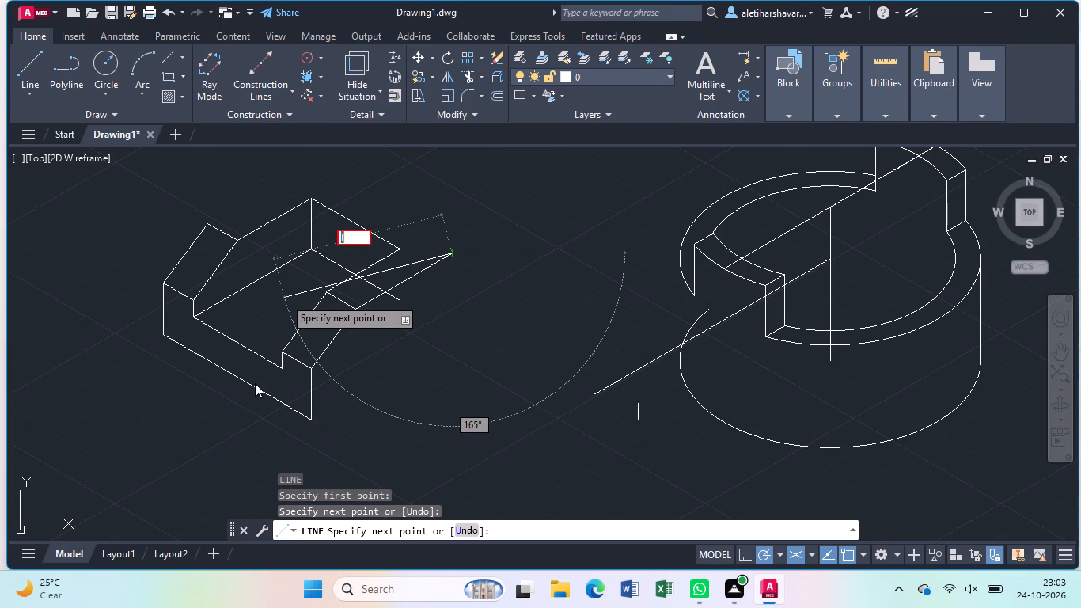
{"action": "key", "text": "Escape"}
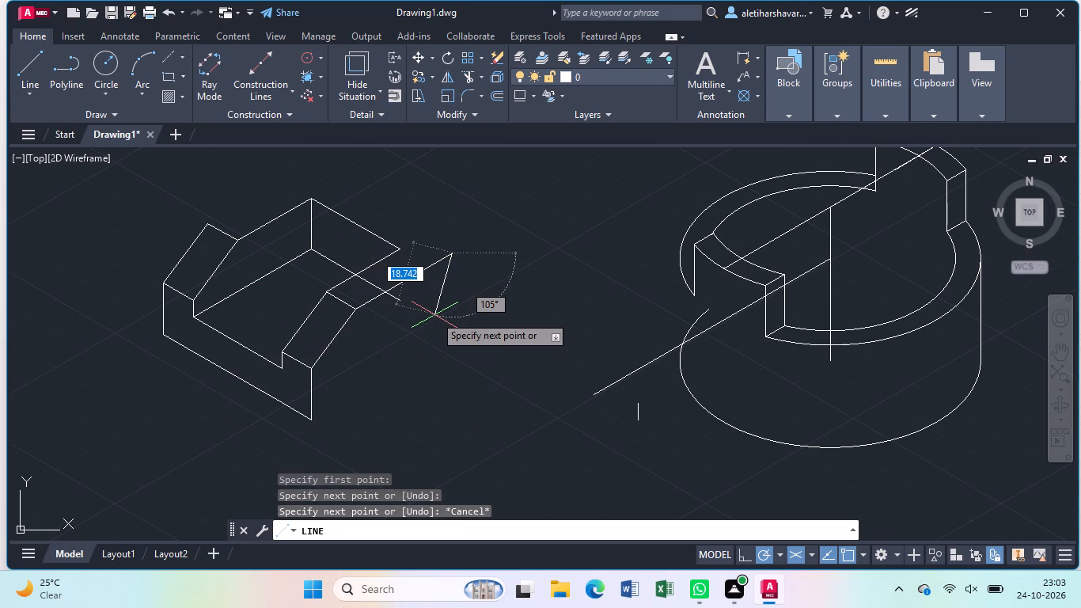
{"action": "key", "text": "Escape"}
Draw a line rearward at 30° from the block's lowest front corner, forming the bottom edge of its outer side.
{"action": "key", "text": "l"}
{"action": "key", "text": "Return"}
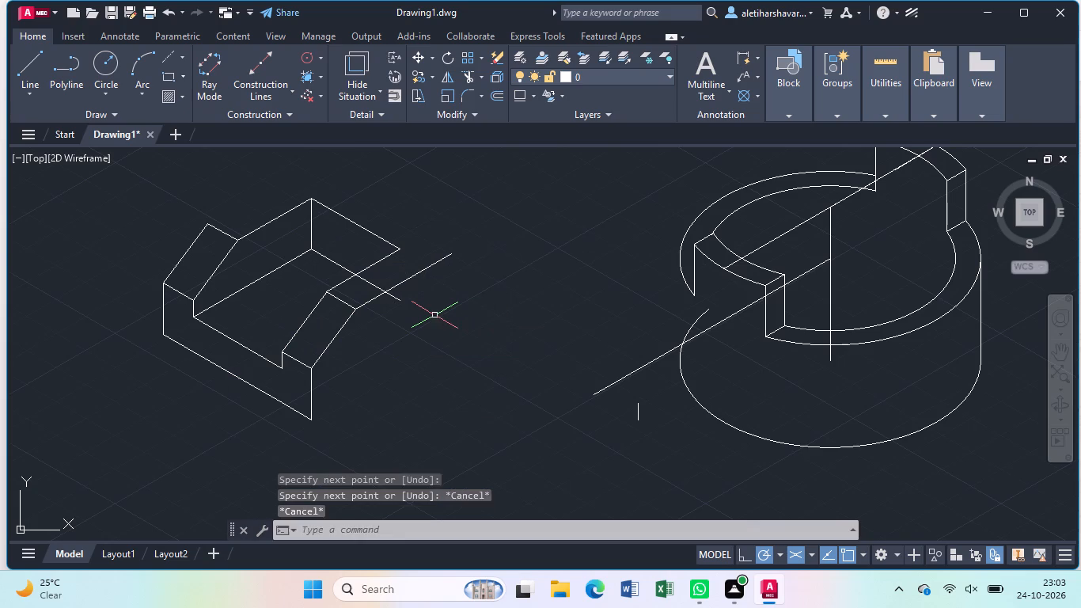
{"action": "left_click", "coordinate": [315, 416]}
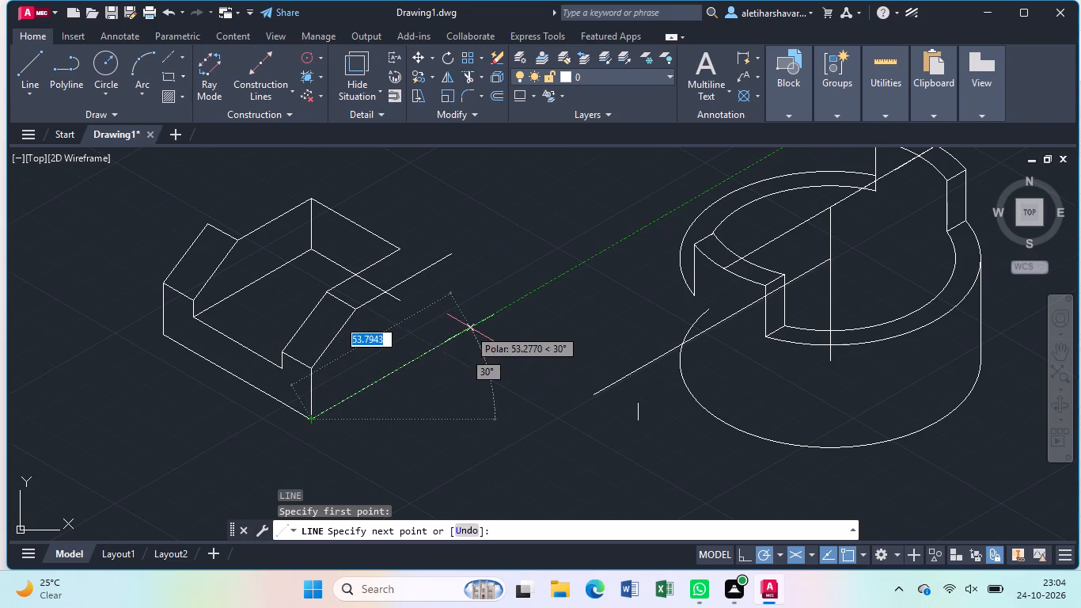
{"action": "left_click", "coordinate": [476, 324]}
{"action": "key", "text": "Escape"}
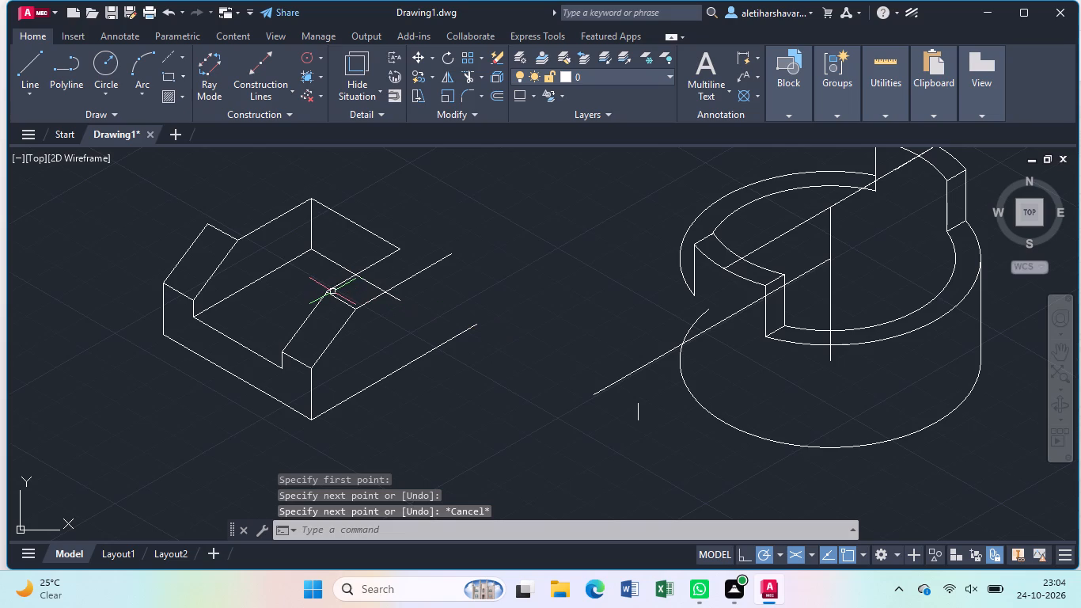
Draw a line rearward at 30° from the left post's rear outer top corner, parallel to its inner top edge.
{"action": "key", "text": "l"}
{"action": "key", "text": "Return"}
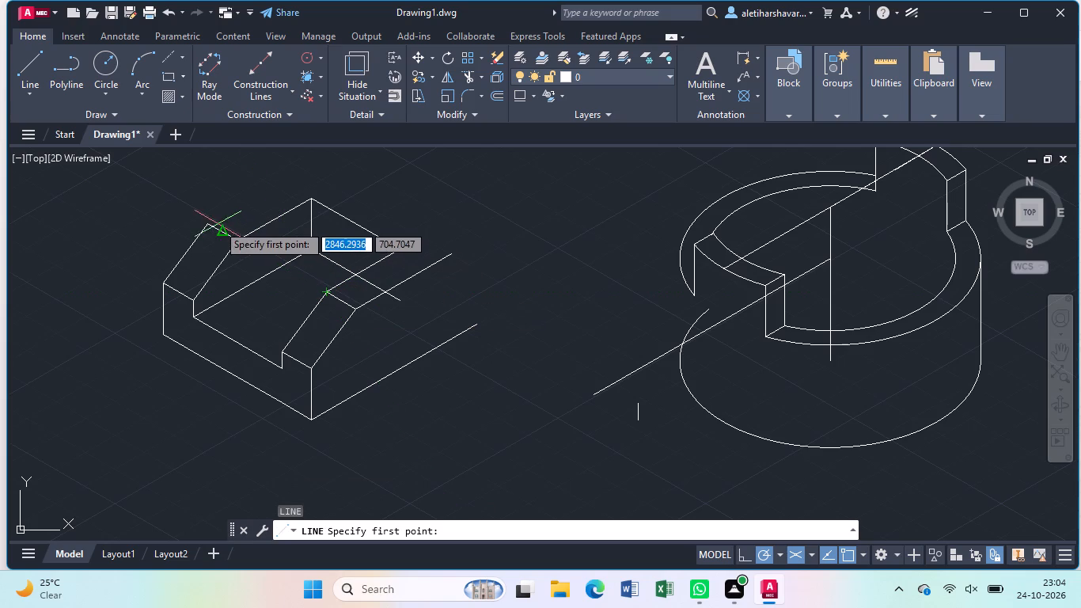
{"action": "left_click", "coordinate": [212, 222]}
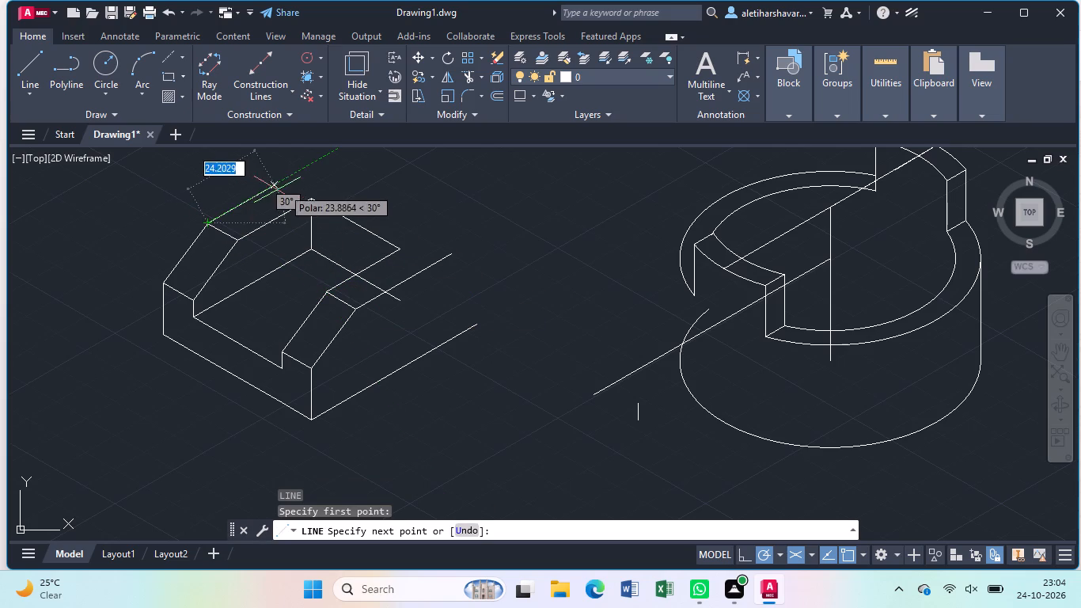
{"action": "left_click", "coordinate": [296, 179]}
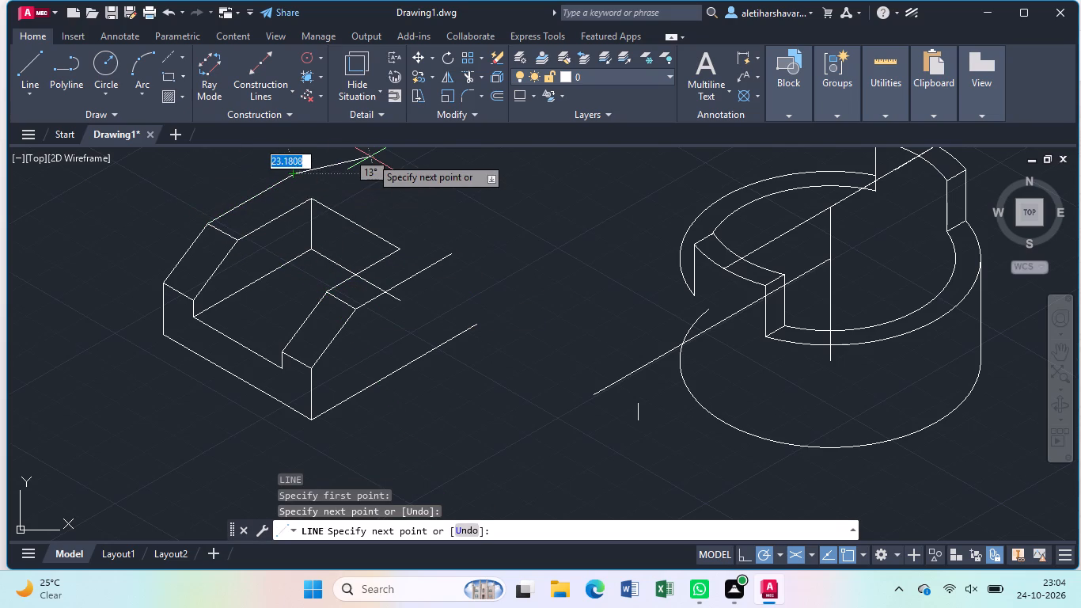
{"action": "key", "text": "Escape"}
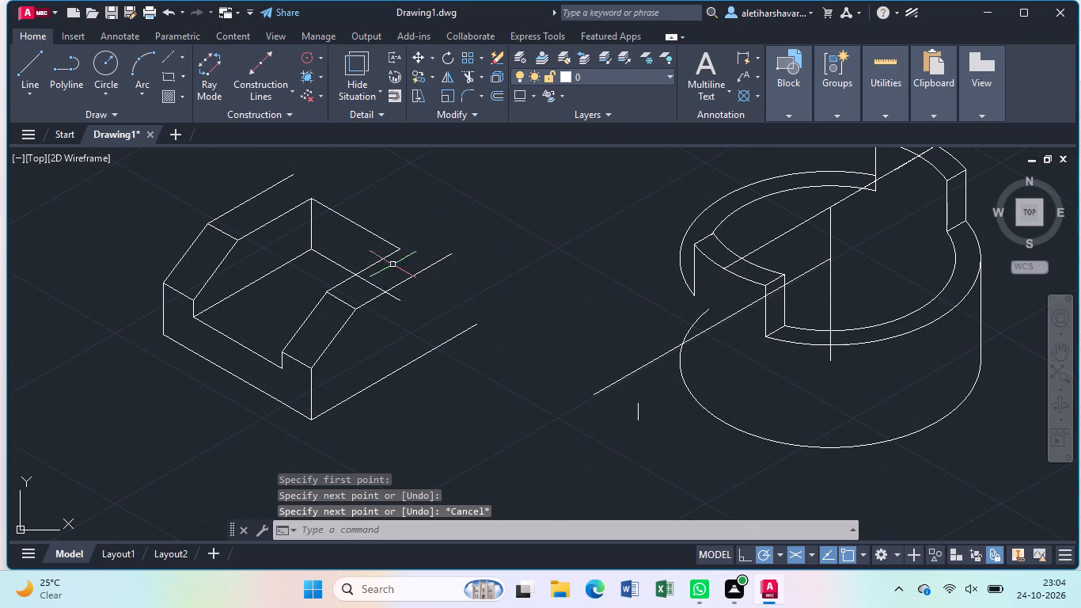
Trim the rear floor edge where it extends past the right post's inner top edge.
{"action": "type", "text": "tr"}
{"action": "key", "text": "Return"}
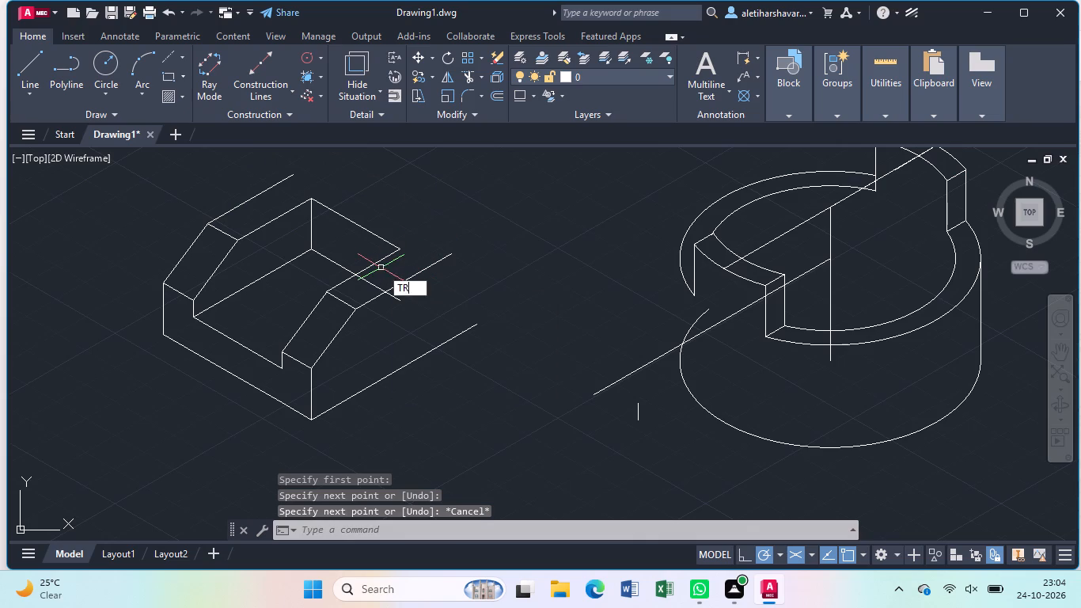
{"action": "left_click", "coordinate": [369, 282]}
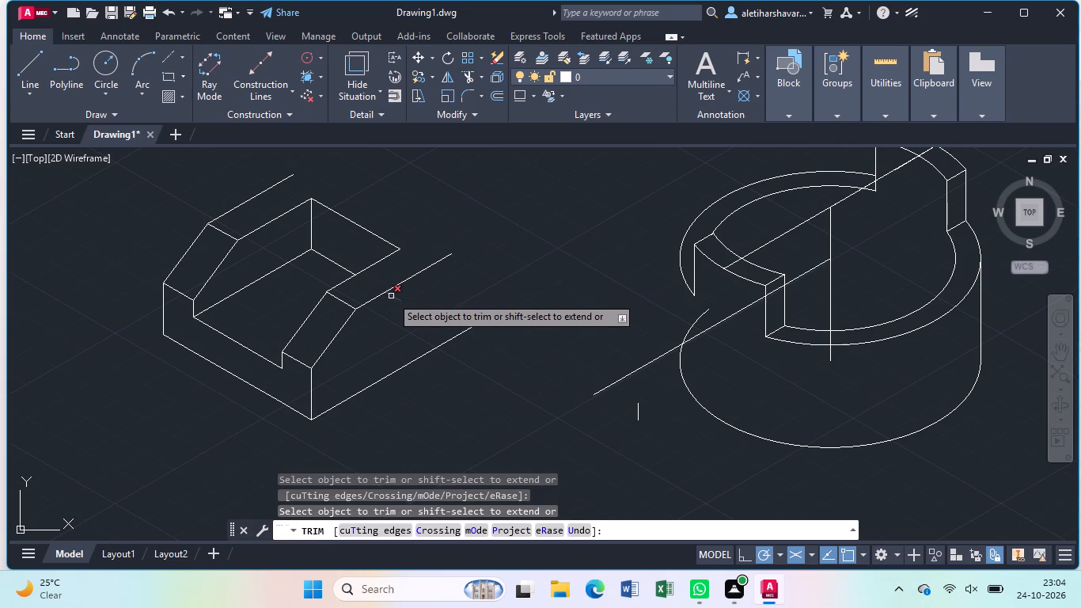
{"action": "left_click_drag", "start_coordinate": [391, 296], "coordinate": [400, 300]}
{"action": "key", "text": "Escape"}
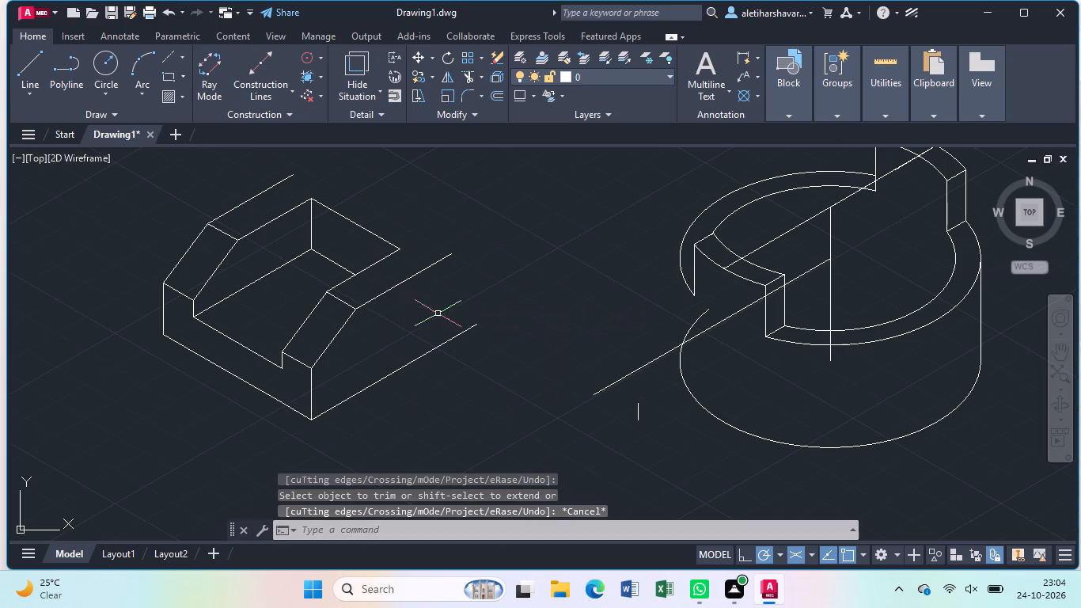
Delete the stray short vertical line between the block and the cylindrical part.
{"action": "left_click", "coordinate": [636, 420]}
{"action": "key", "text": "Delete"}
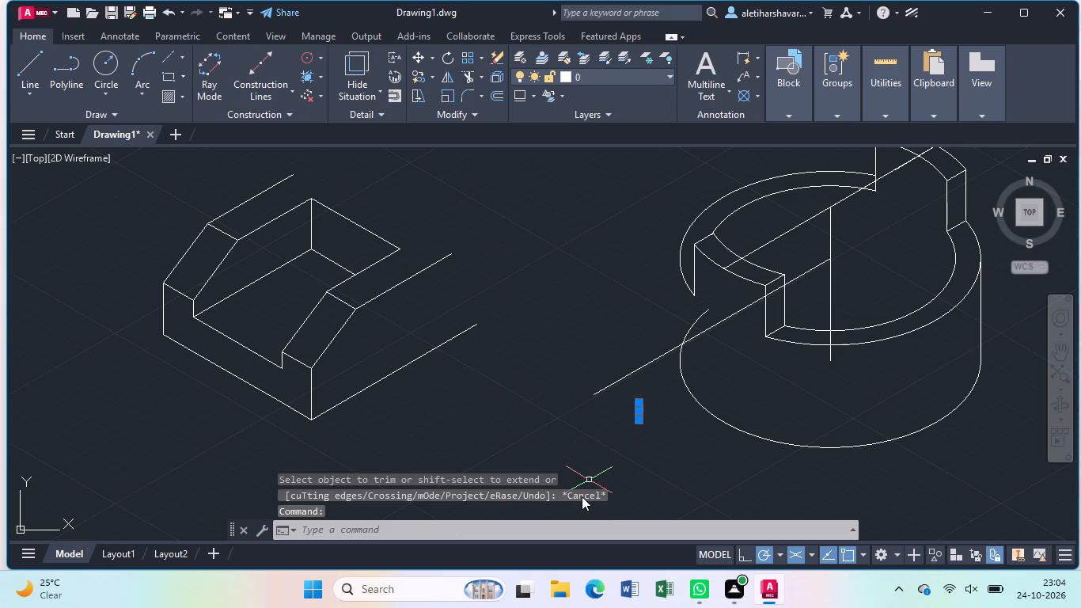
{"action": "key", "text": "Delete"}
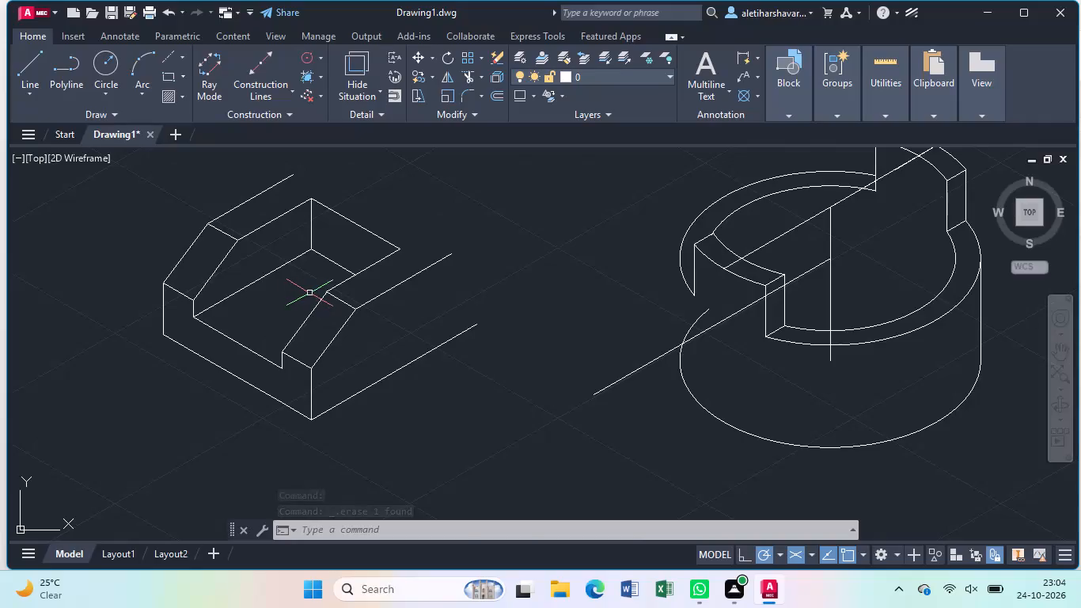
Draw a line 15 long at 330° from the foot of the left post's inner vertical, along the front floor edge.
{"action": "key", "text": "l"}
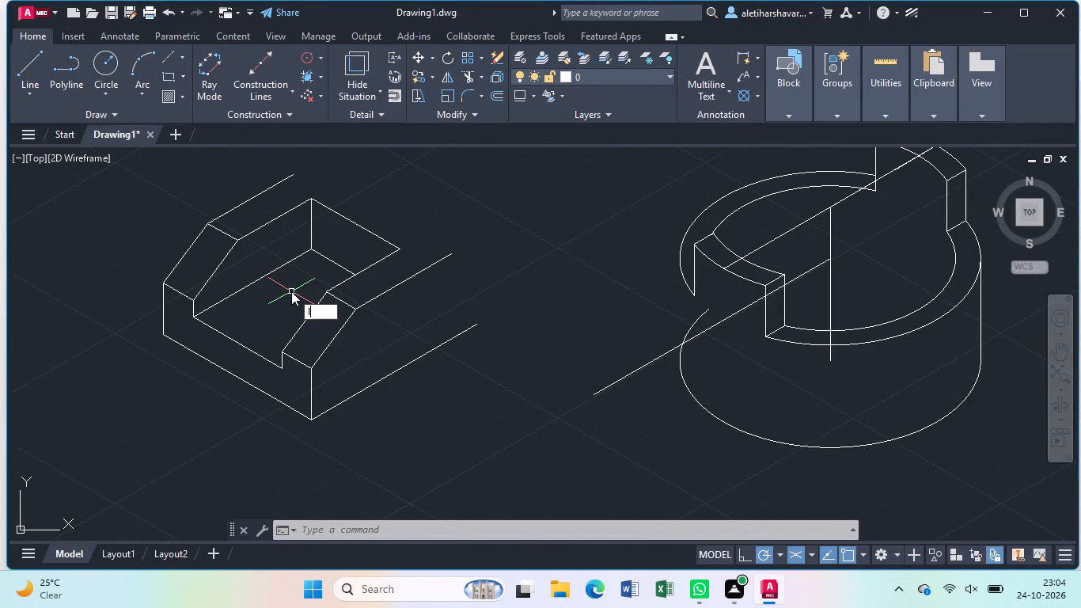
{"action": "key", "text": "Return"}
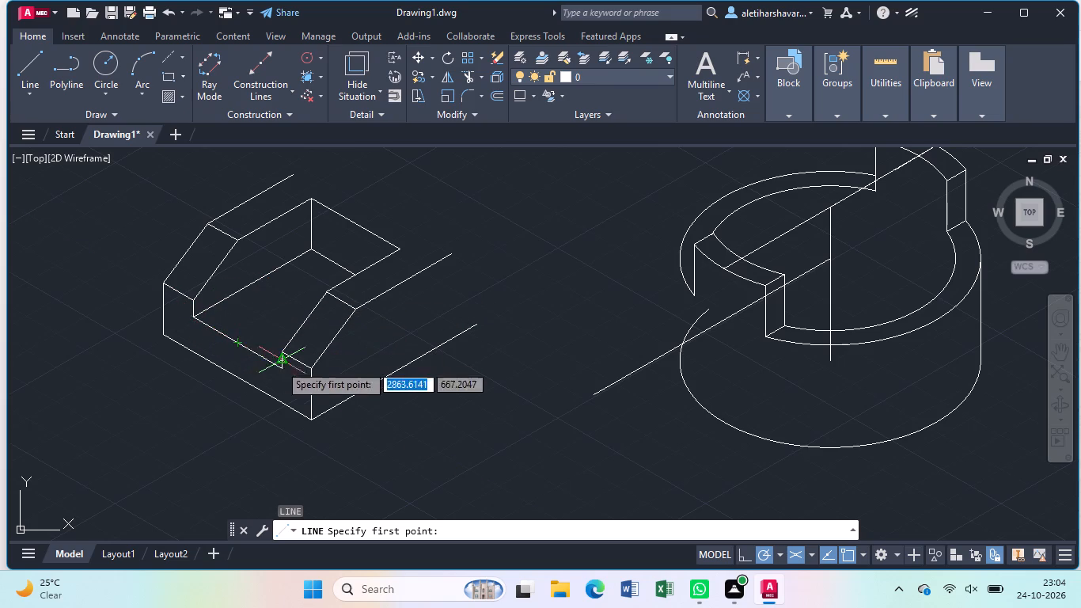
{"action": "left_click", "coordinate": [194, 321]}
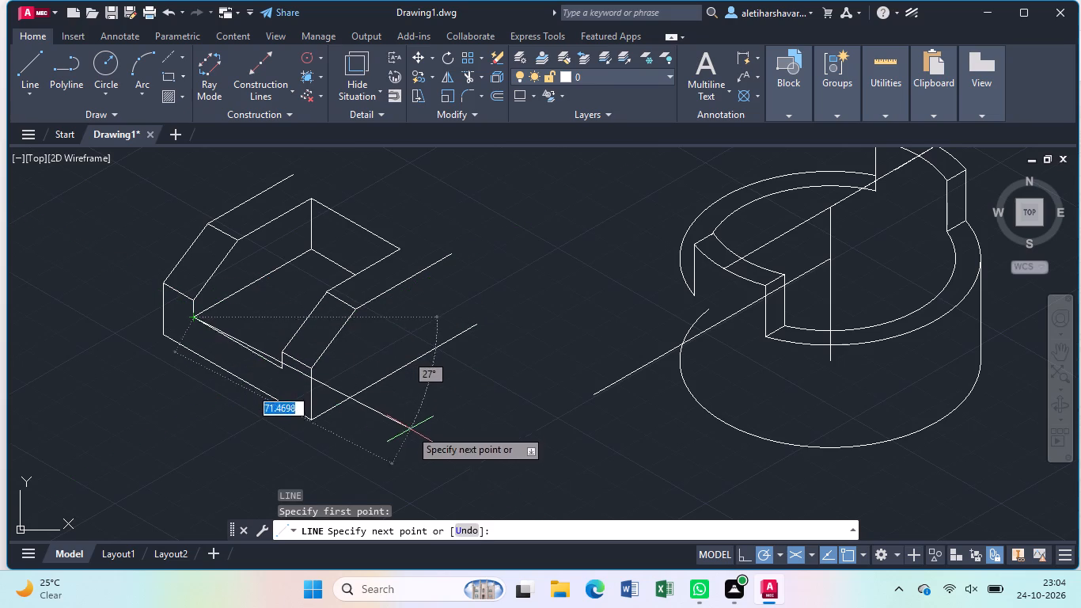
{"action": "type", "text": "15"}
{"action": "key", "text": "Return"}
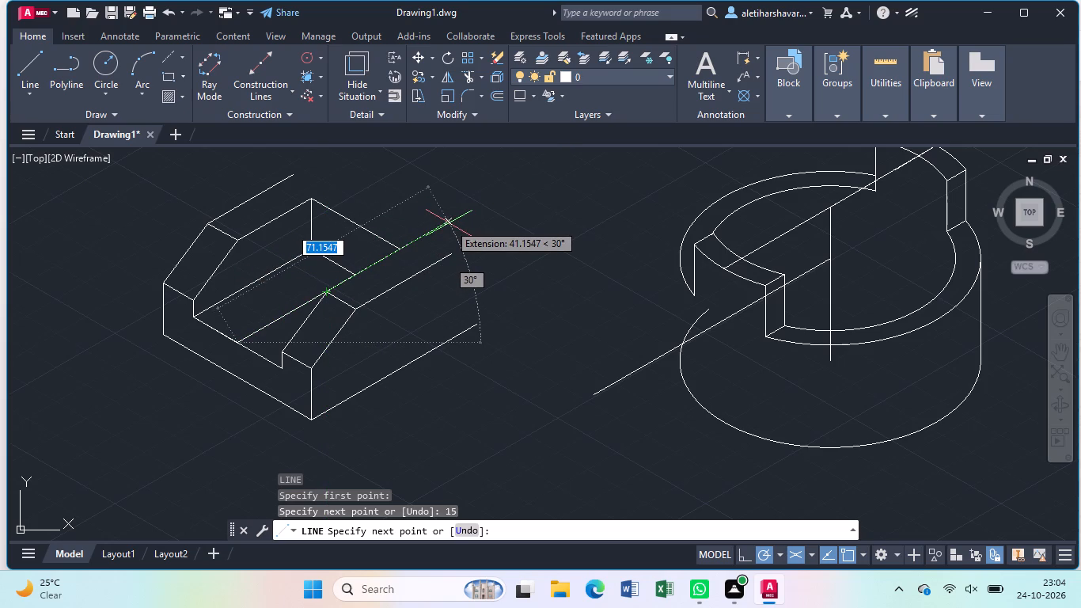
{"action": "key", "text": "Escape"}
Draw a line 30 long at 330° from the lower end of the block's rear vertical.
{"action": "key", "text": "l"}
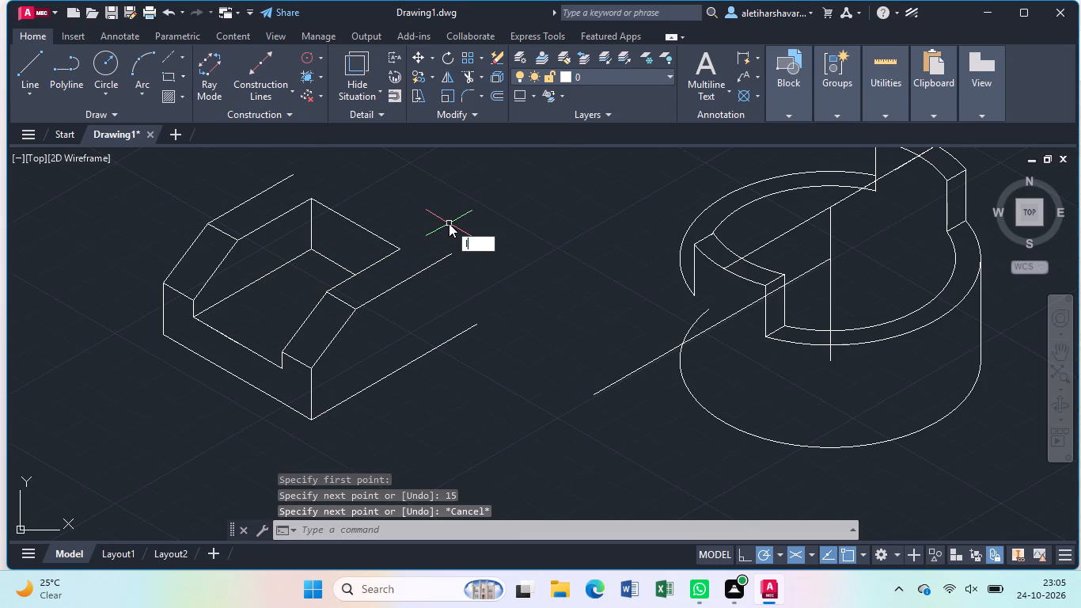
{"action": "key", "text": "Return"}
{"action": "left_click", "coordinate": [310, 248]}
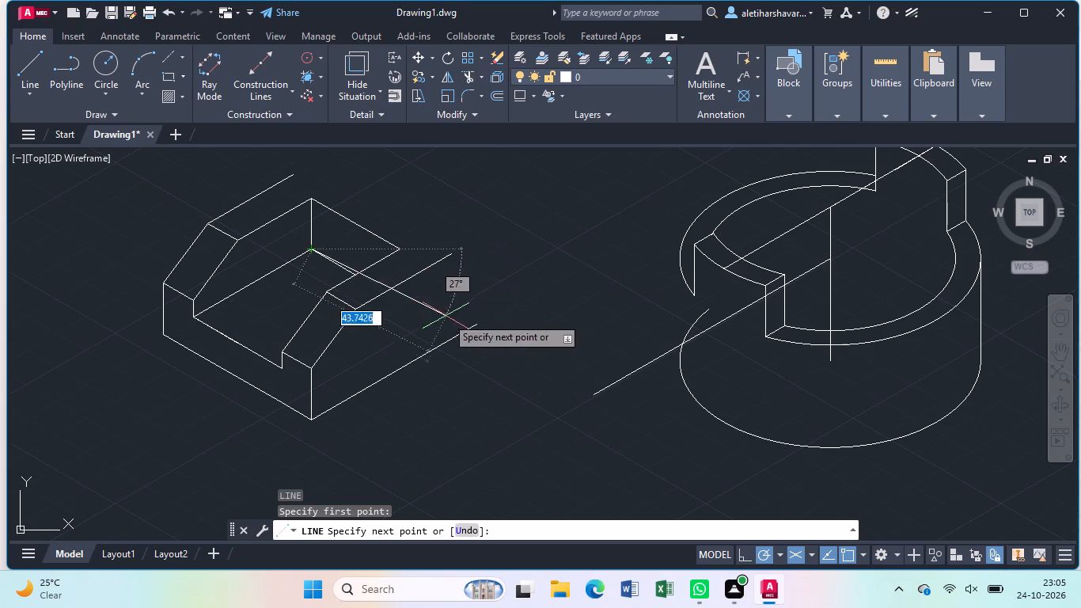
{"action": "type", "text": "30"}
{"action": "key", "text": "Return"}
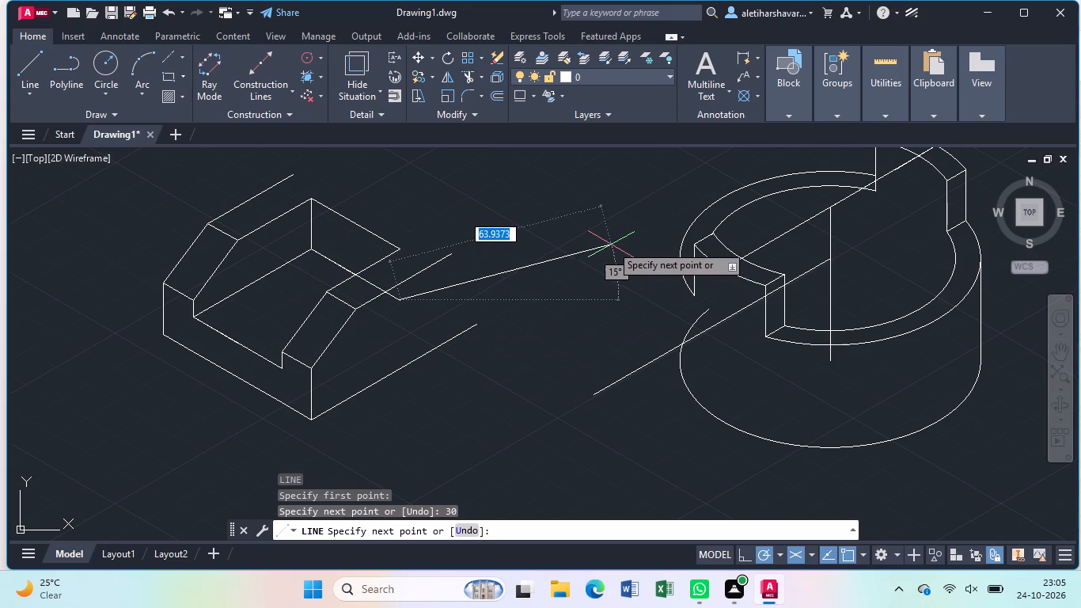
{"action": "key", "text": "Escape"}
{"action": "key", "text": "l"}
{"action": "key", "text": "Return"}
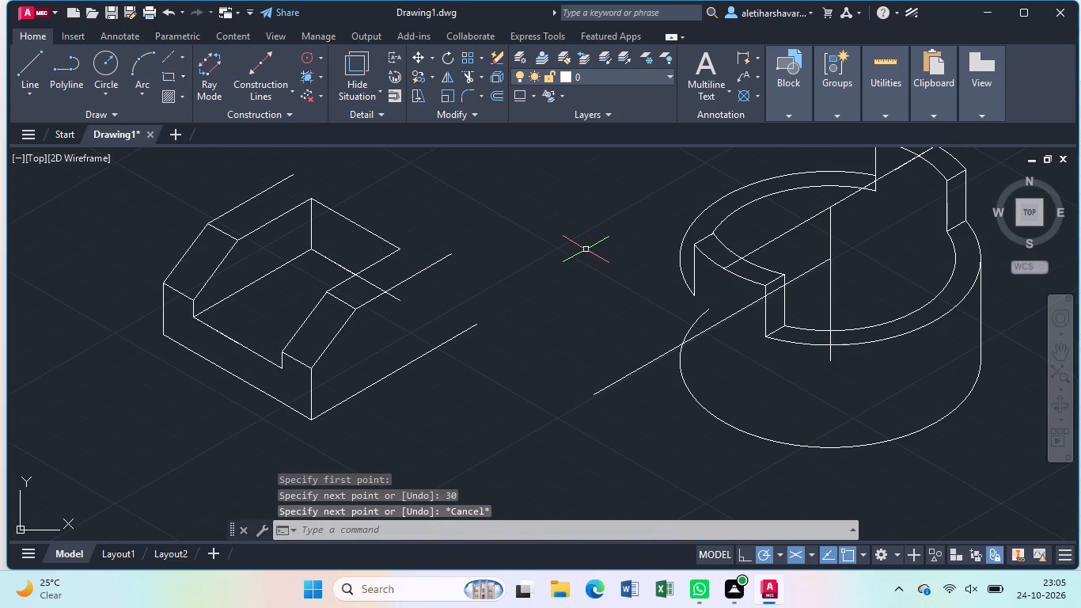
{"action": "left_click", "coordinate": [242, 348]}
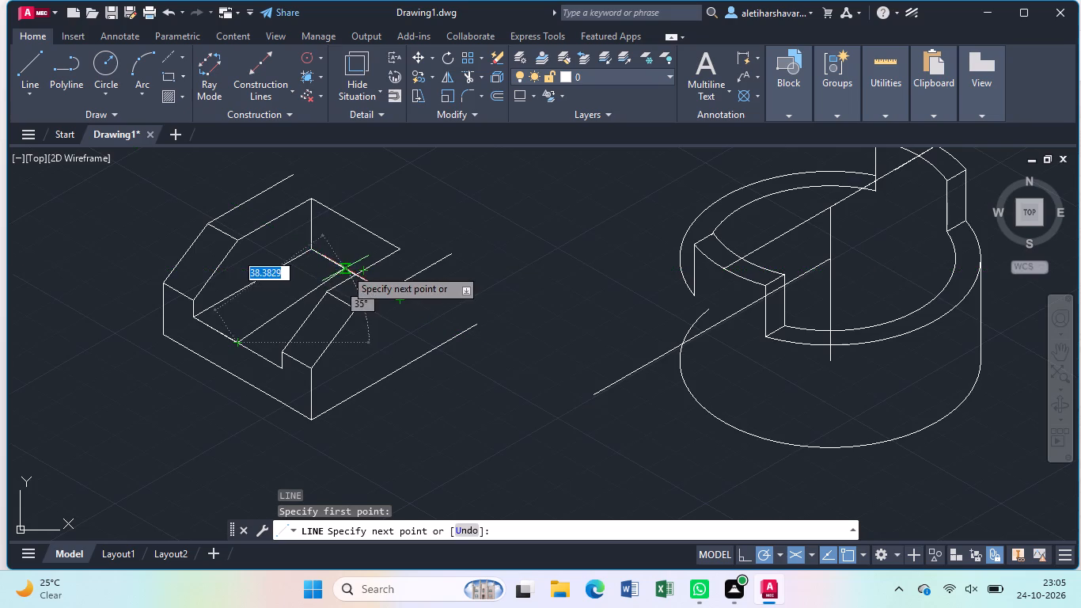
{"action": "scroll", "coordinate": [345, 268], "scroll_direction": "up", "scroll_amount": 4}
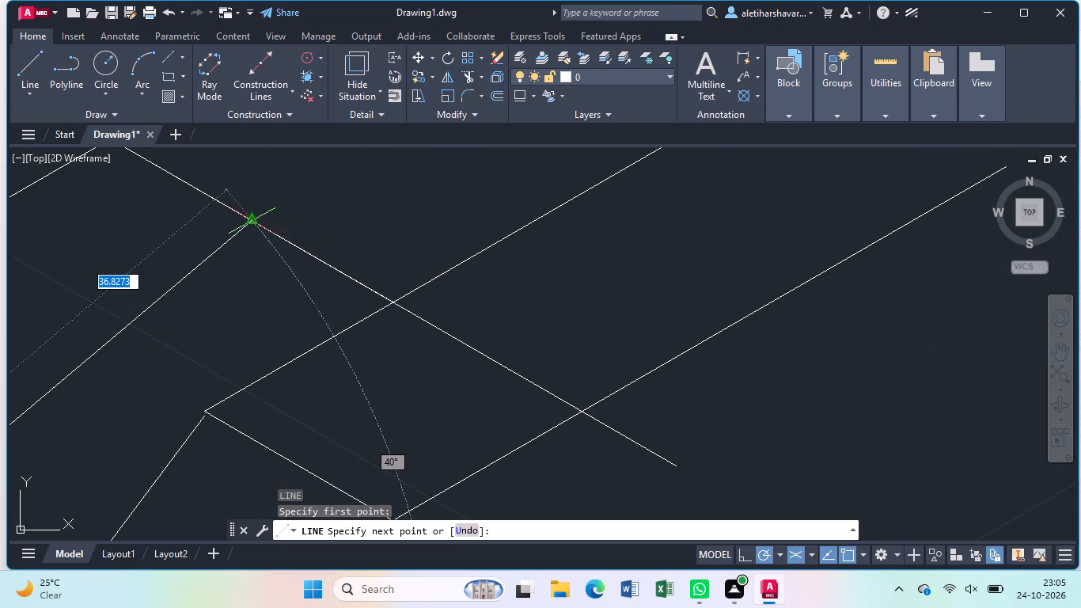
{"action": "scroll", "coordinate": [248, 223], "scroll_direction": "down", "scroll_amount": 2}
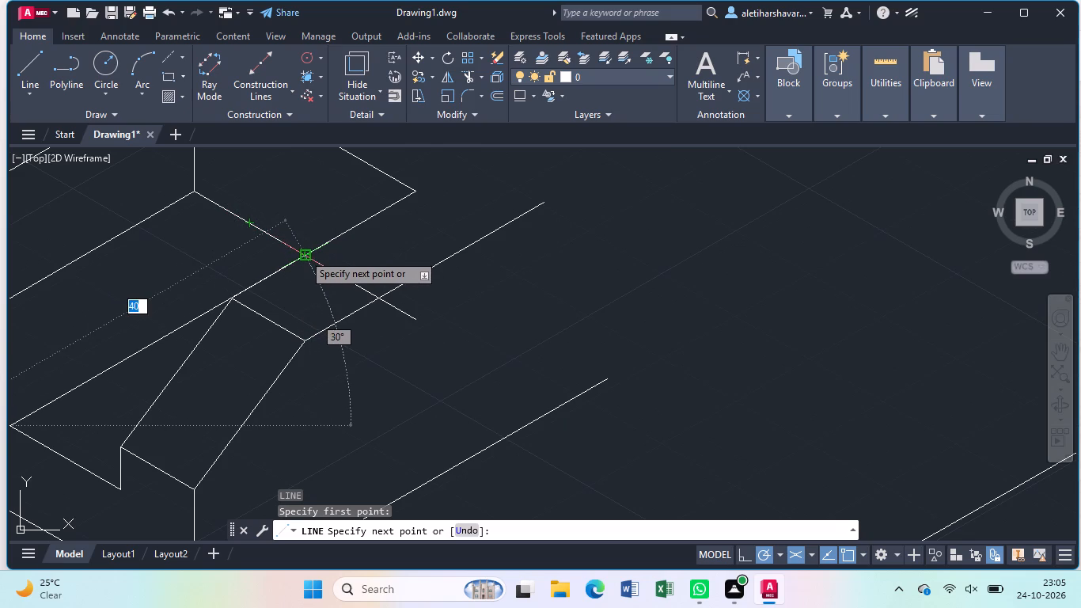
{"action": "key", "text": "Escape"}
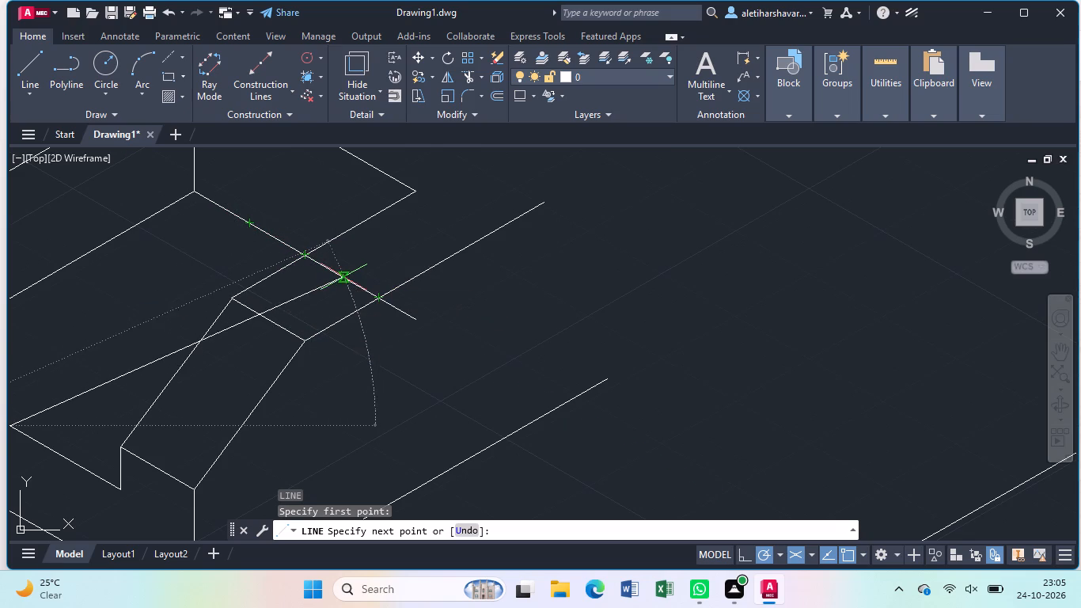
Draw a line 15 long at 330° from the rear vertical's lower end, continuing to the midpoint of the front floor edge.
{"action": "key", "text": "l"}
{"action": "key", "text": "Return"}
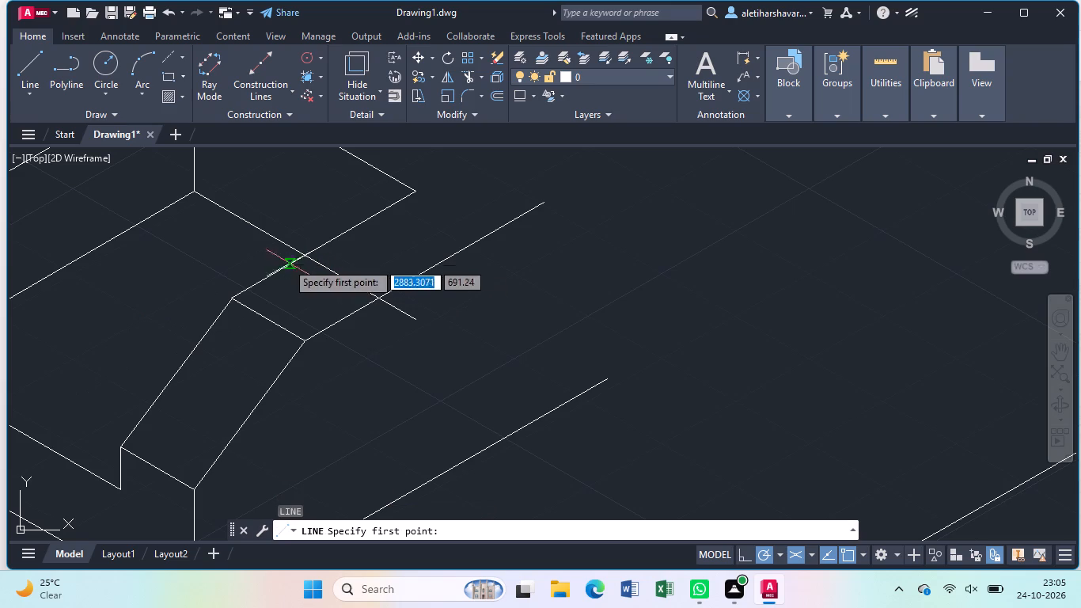
{"action": "left_click", "coordinate": [194, 194]}
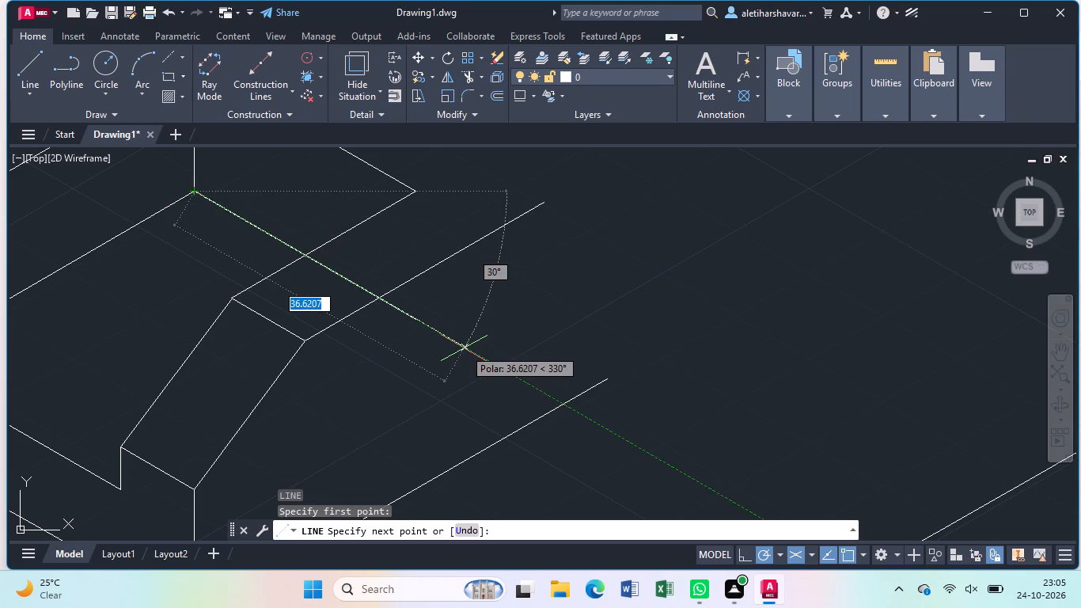
{"action": "type", "text": "15"}
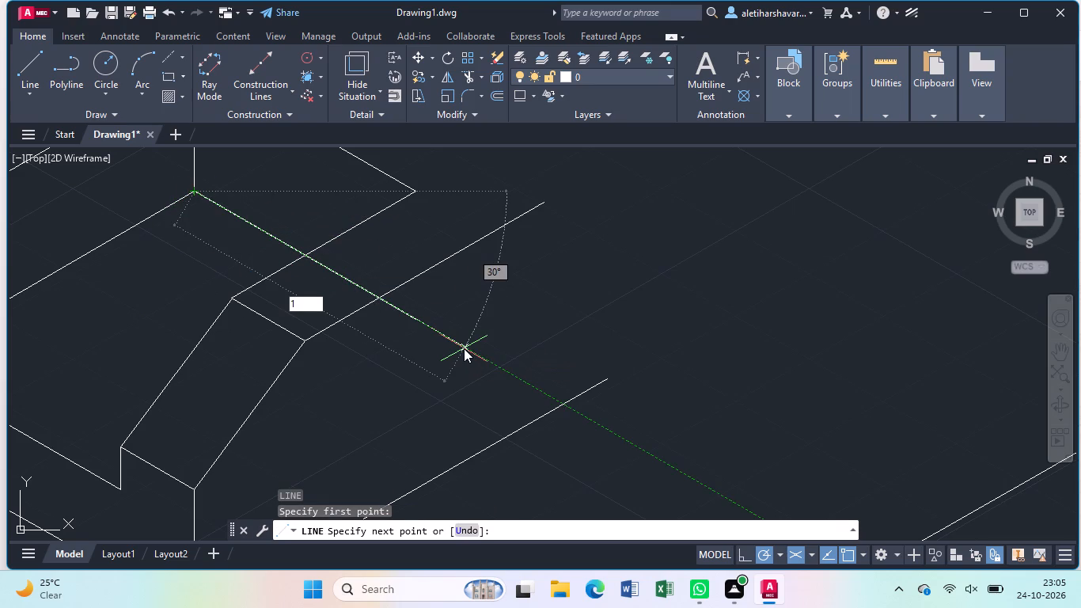
{"action": "key", "text": "Return"}
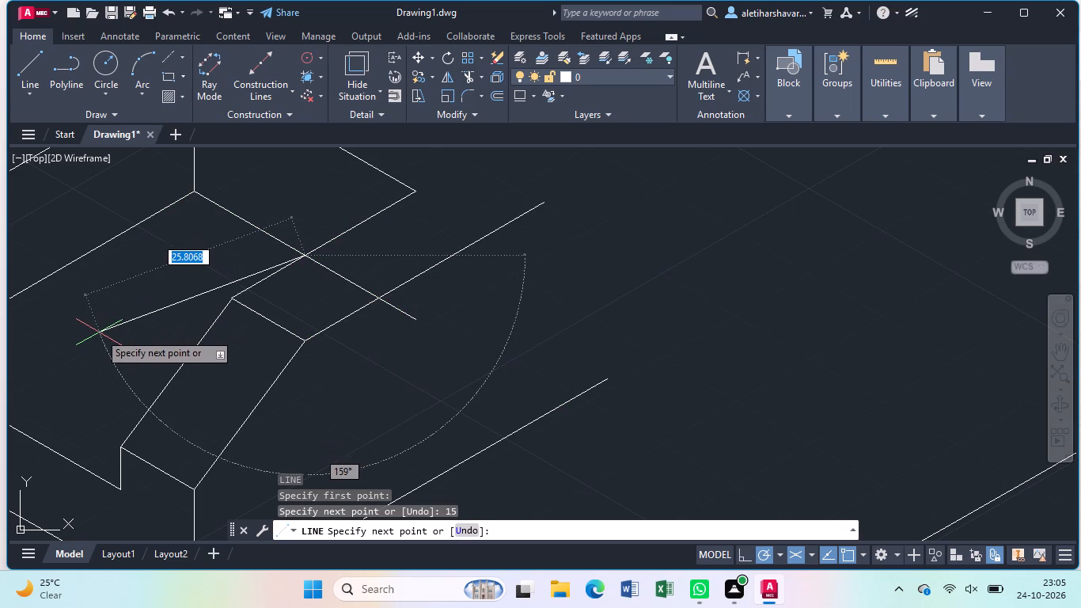
{"action": "scroll", "coordinate": [99, 332], "scroll_direction": "down", "scroll_amount": 2}
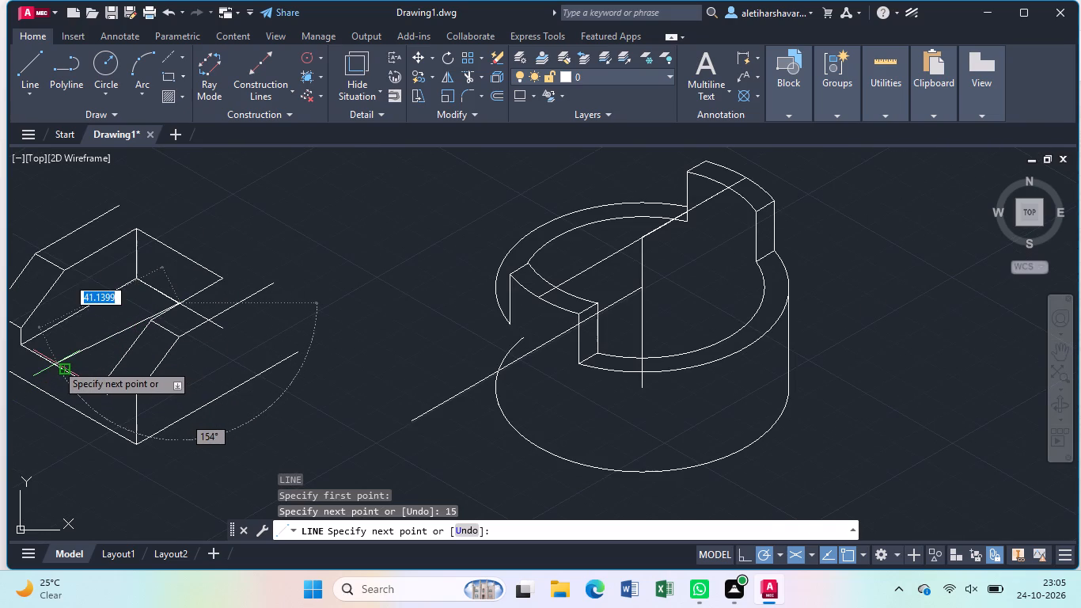
{"action": "left_click", "coordinate": [66, 370]}
{"action": "key", "text": "Escape"}
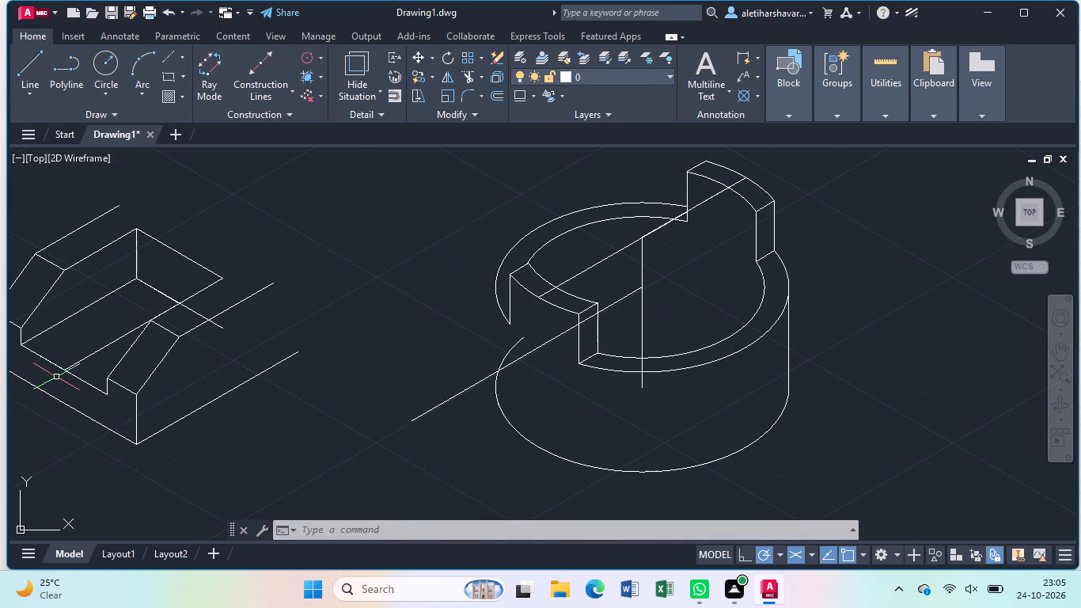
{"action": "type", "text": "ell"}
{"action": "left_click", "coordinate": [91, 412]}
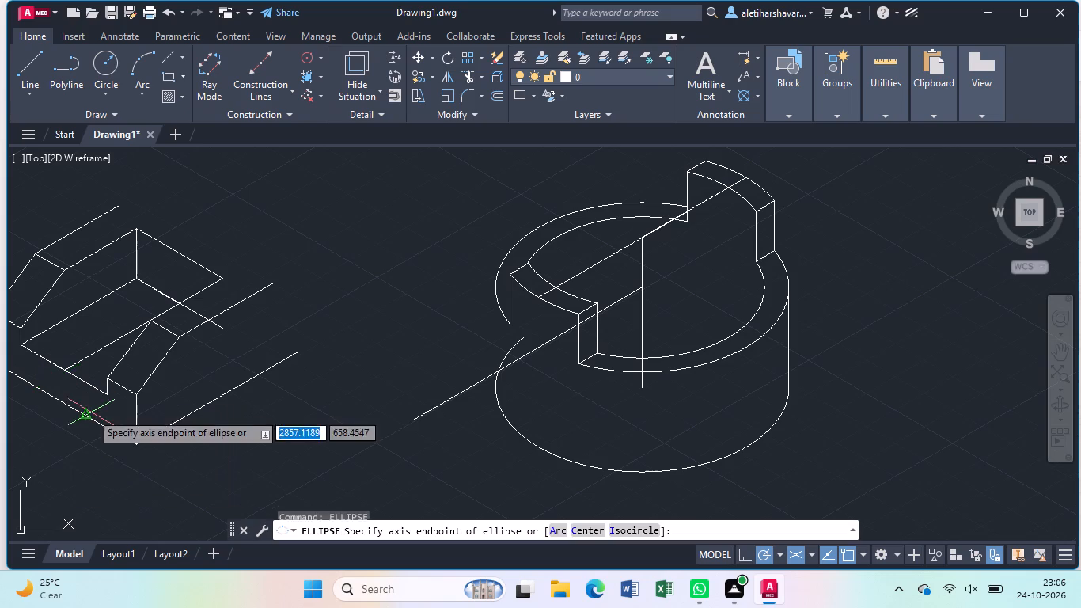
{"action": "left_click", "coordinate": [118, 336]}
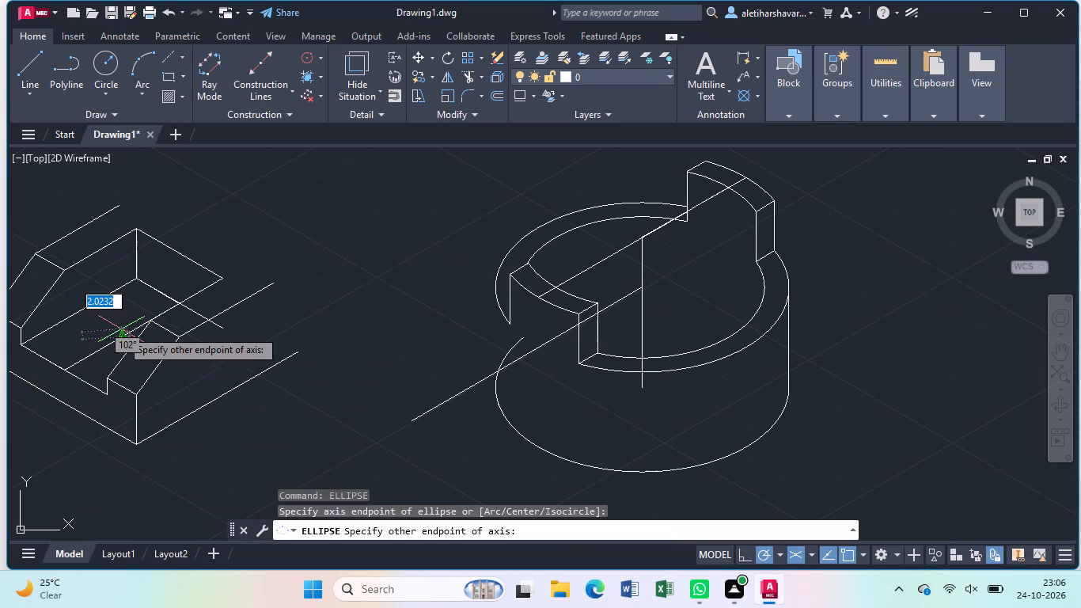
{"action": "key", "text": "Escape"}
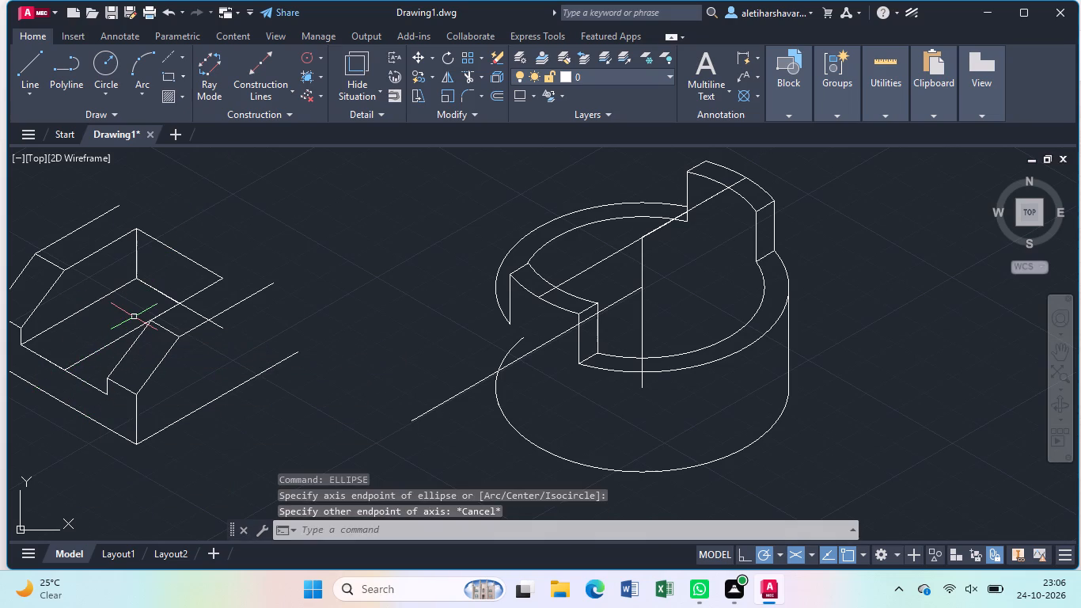
Draw an isocircle of radius 10 centred on the midpoint of the stepped block's notch-floor centreline.
{"action": "type", "text": "ell"}
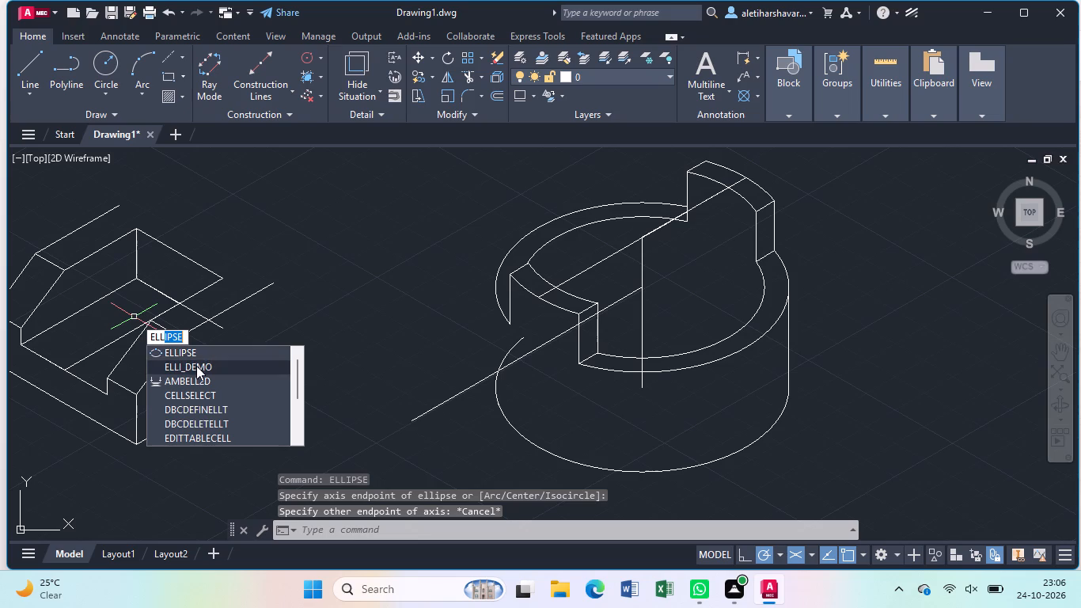
{"action": "left_click", "coordinate": [186, 351]}
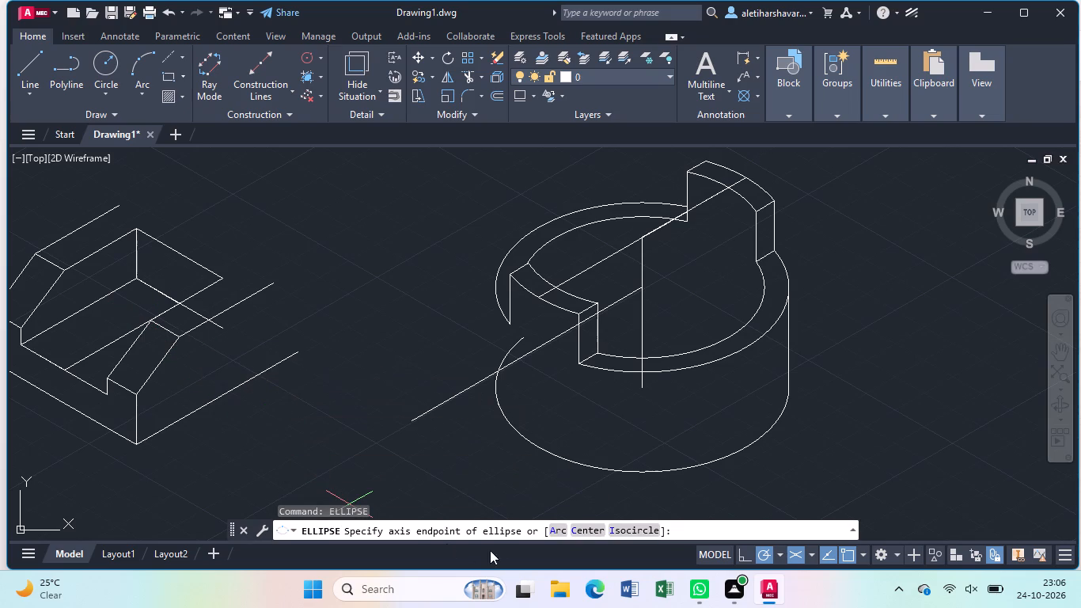
{"action": "left_click", "coordinate": [632, 531]}
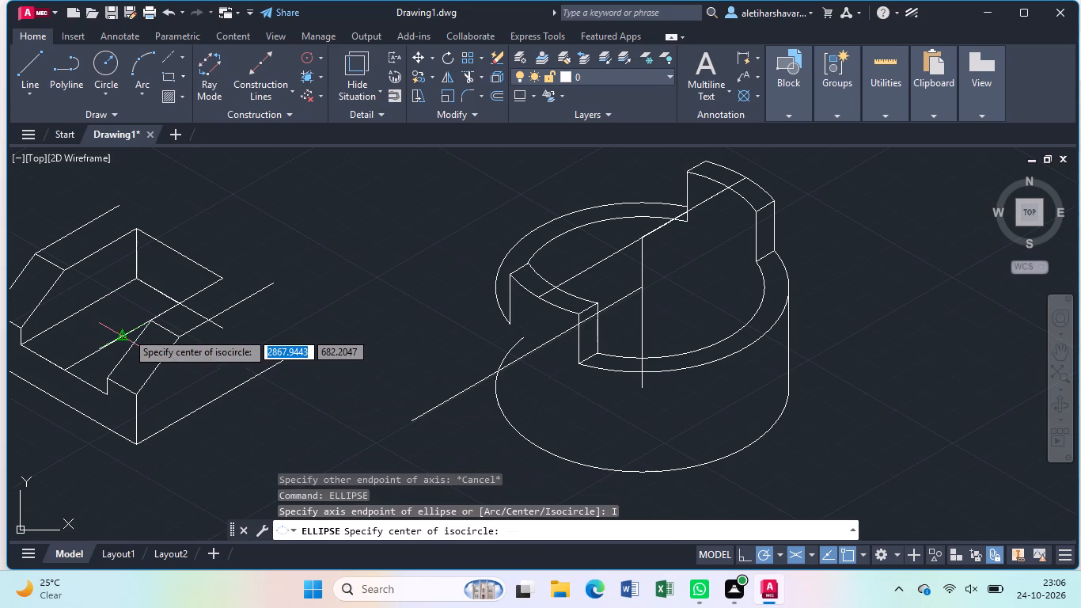
{"action": "left_click", "coordinate": [123, 339]}
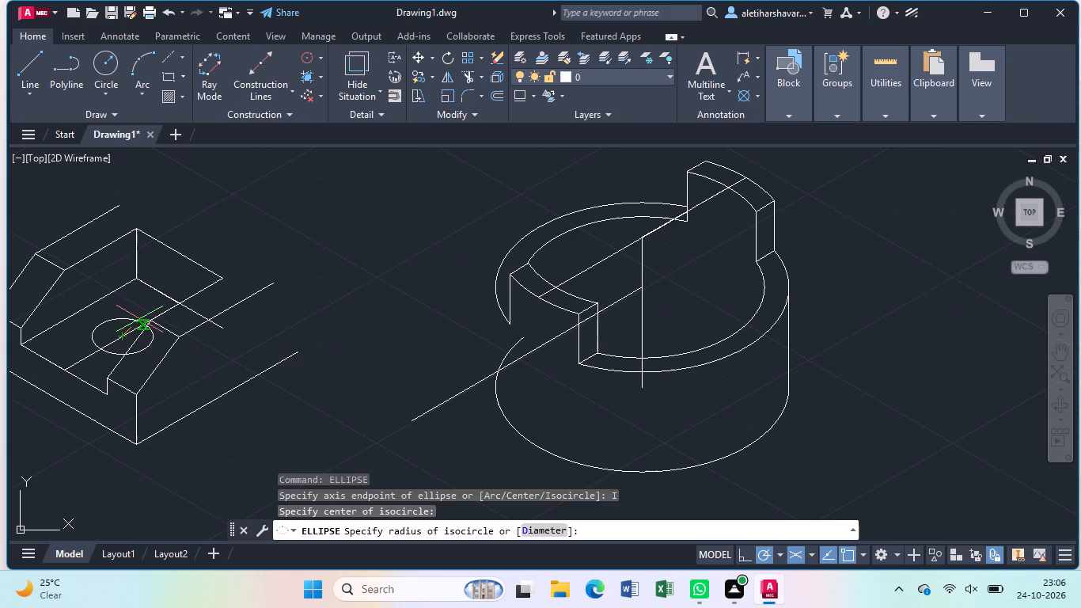
{"action": "key", "text": "1"}
{"action": "key", "text": "0"}
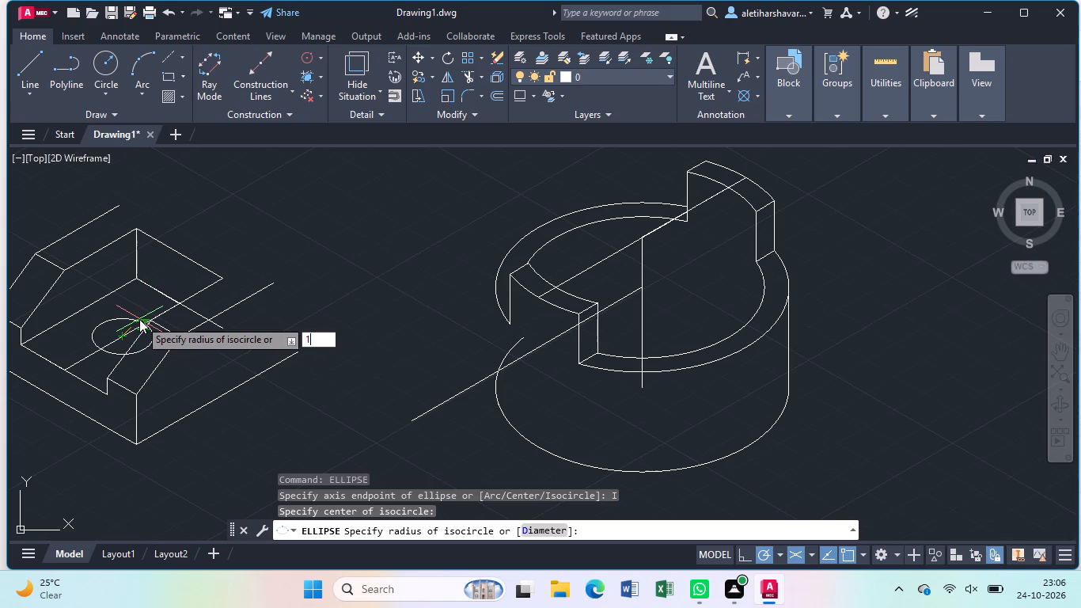
{"action": "key", "text": "Return"}
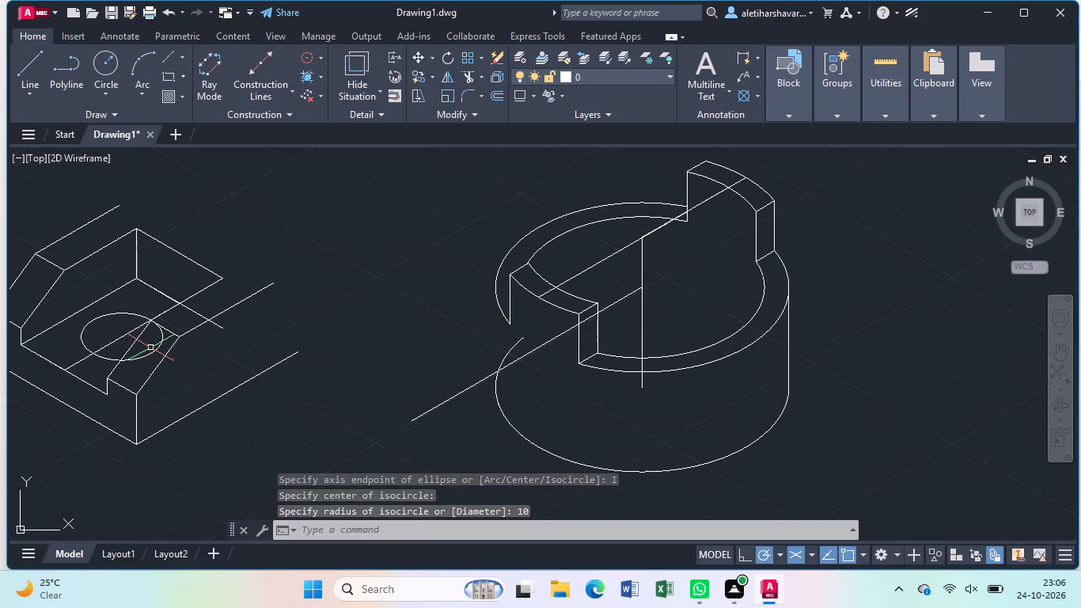
Trim the isocircle's part hidden behind the sloped front post and the rear floor edge's overhang beyond the block.
{"action": "key", "text": "r"}
{"action": "key", "text": "BackSpace"}
{"action": "type", "text": "tr"}
{"action": "key", "text": "Return"}
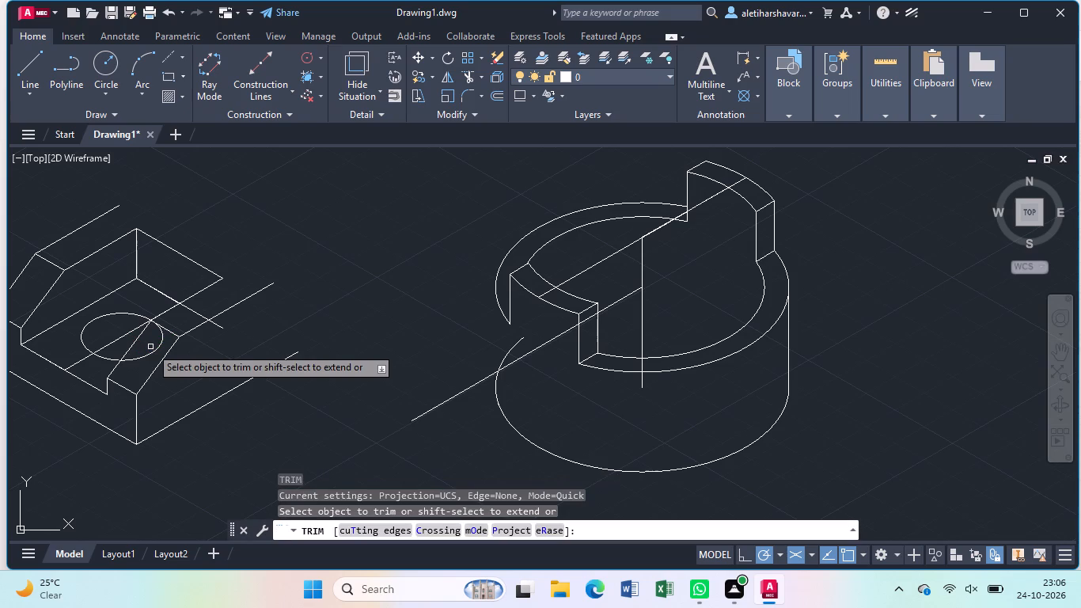
{"action": "left_click", "coordinate": [151, 351]}
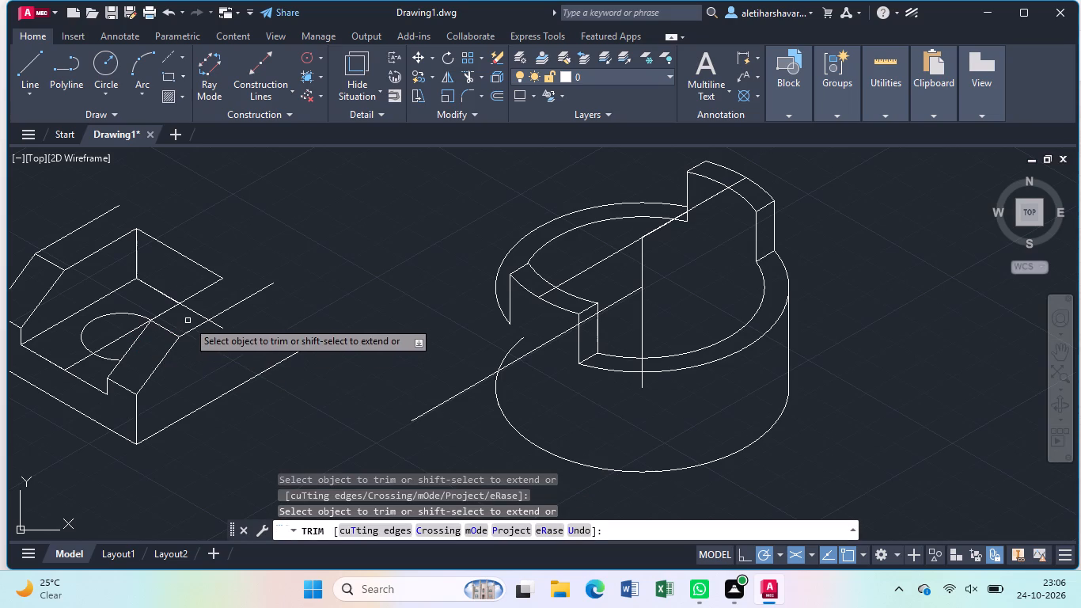
{"action": "left_click", "coordinate": [193, 312]}
{"action": "left_click", "coordinate": [216, 328]}
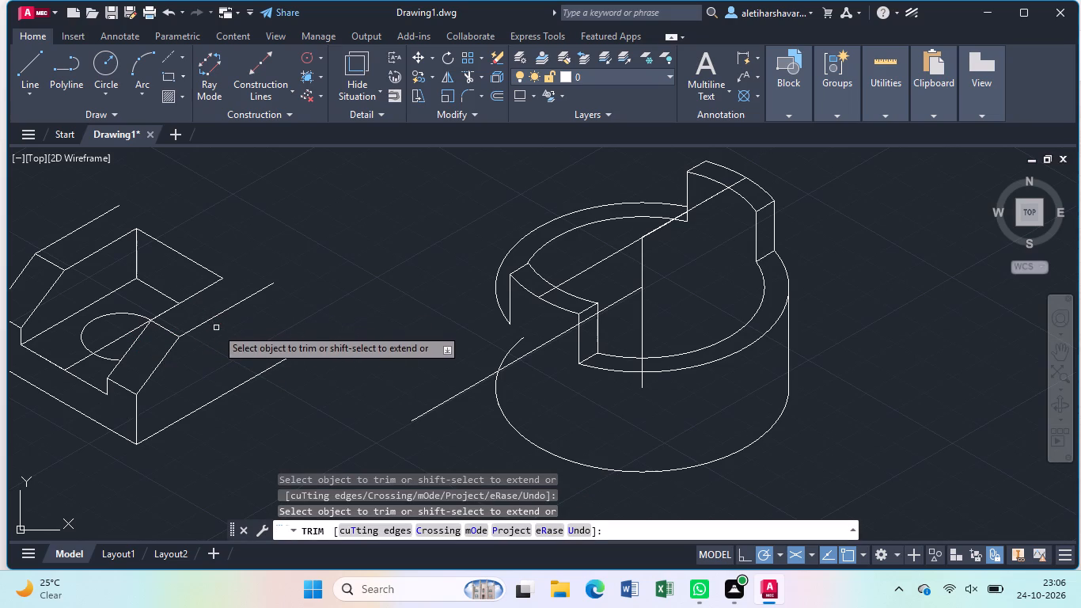
{"action": "left_click", "coordinate": [144, 285]}
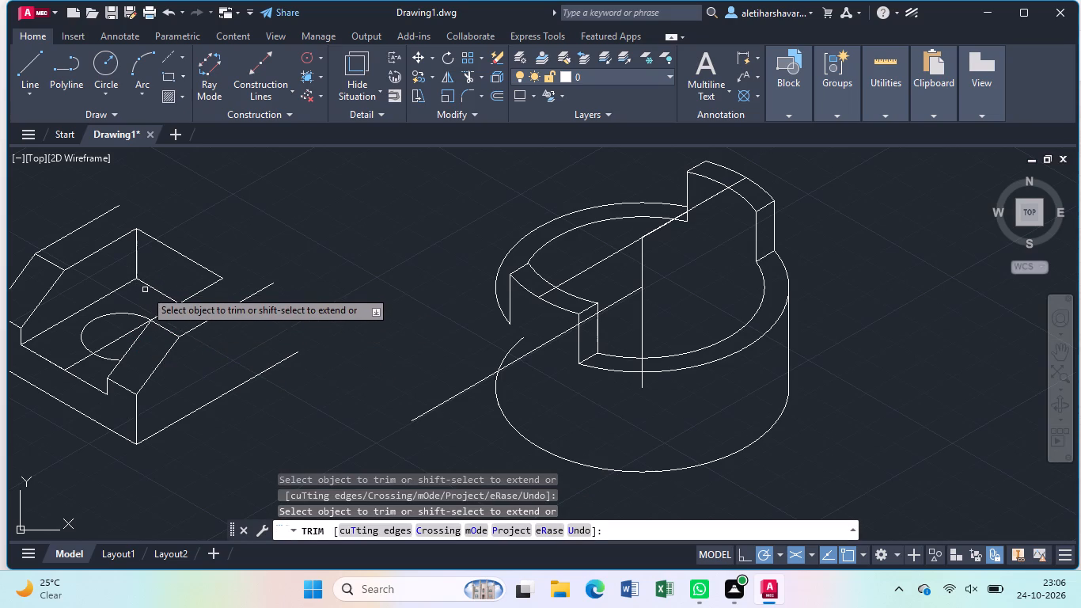
{"action": "left_click", "coordinate": [150, 288]}
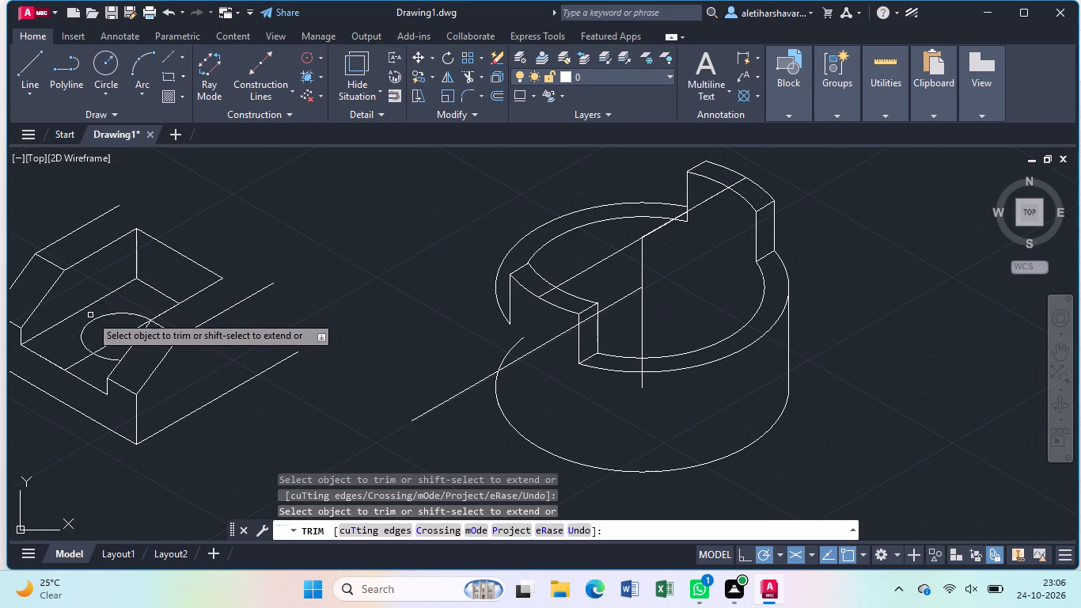
Trim away the notch-floor centreline, both outside and inside the isocircle.
{"action": "left_click", "coordinate": [75, 362]}
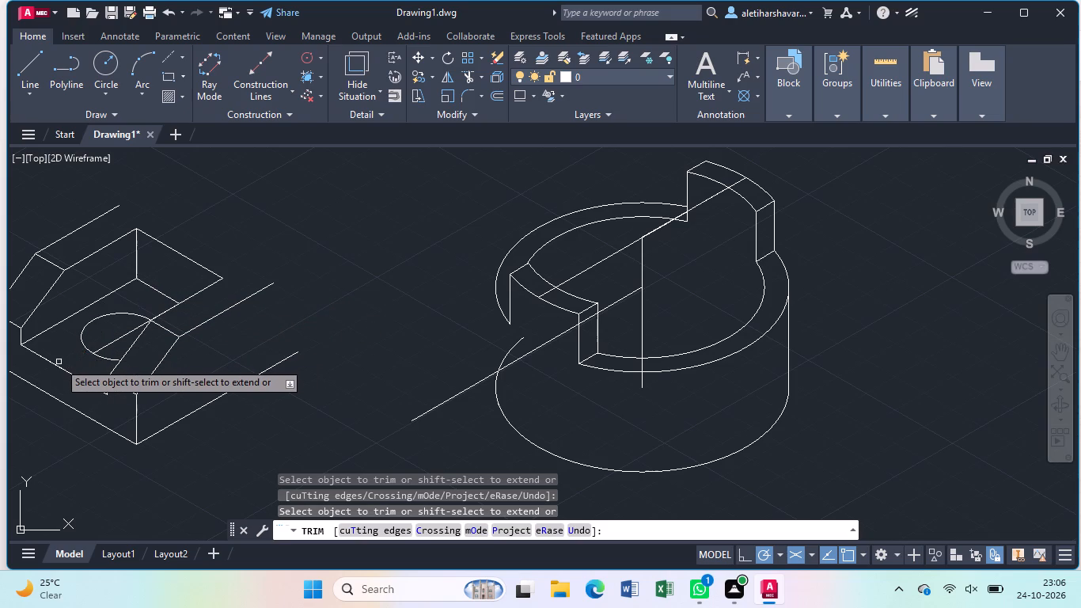
{"action": "left_click", "coordinate": [52, 363]}
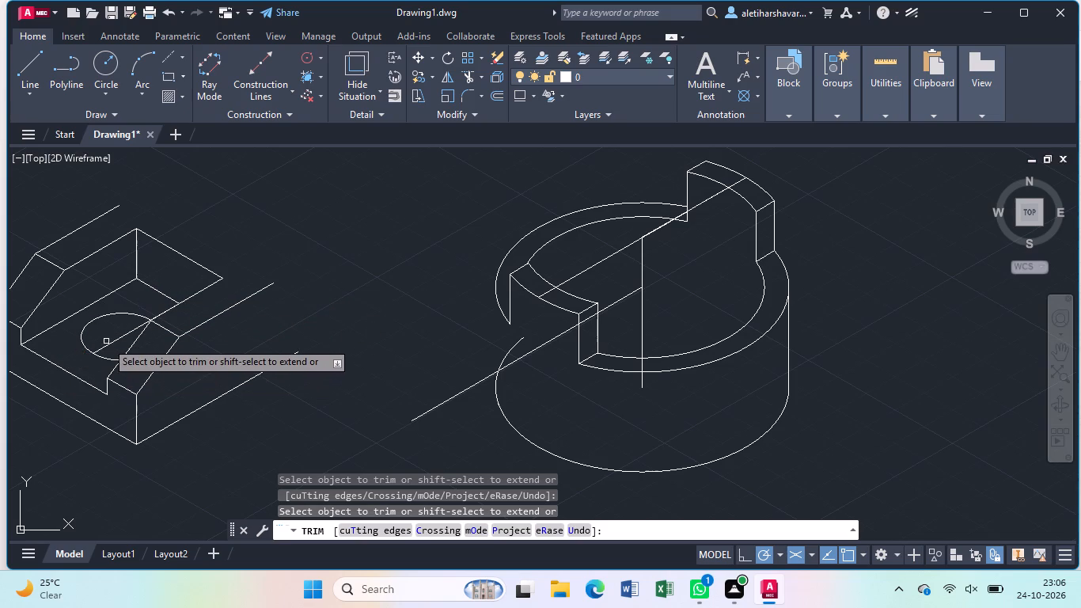
{"action": "left_click", "coordinate": [112, 342]}
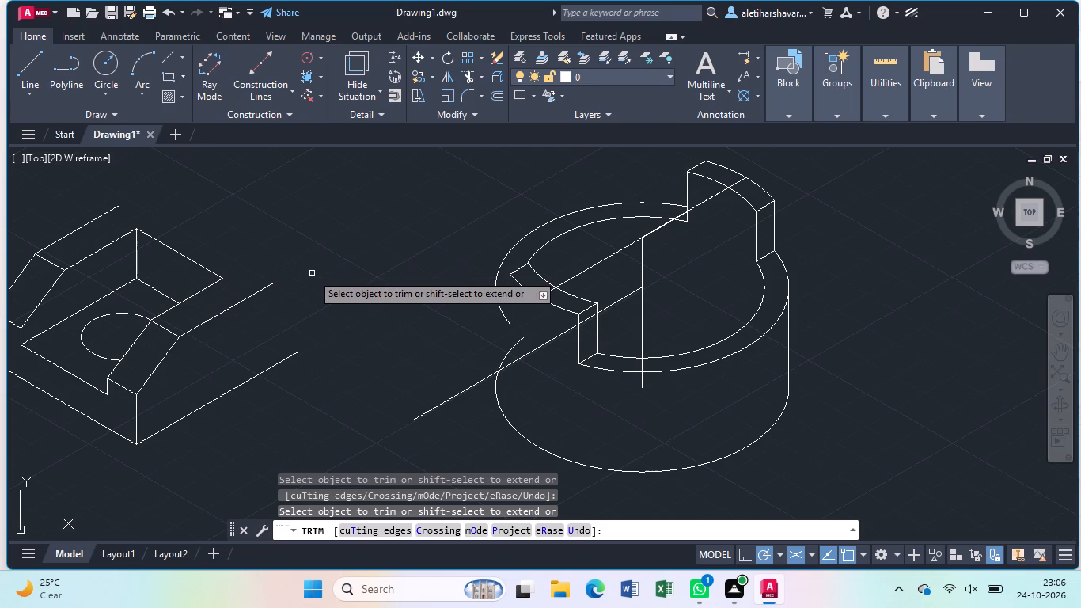
{"action": "key", "text": "Escape"}
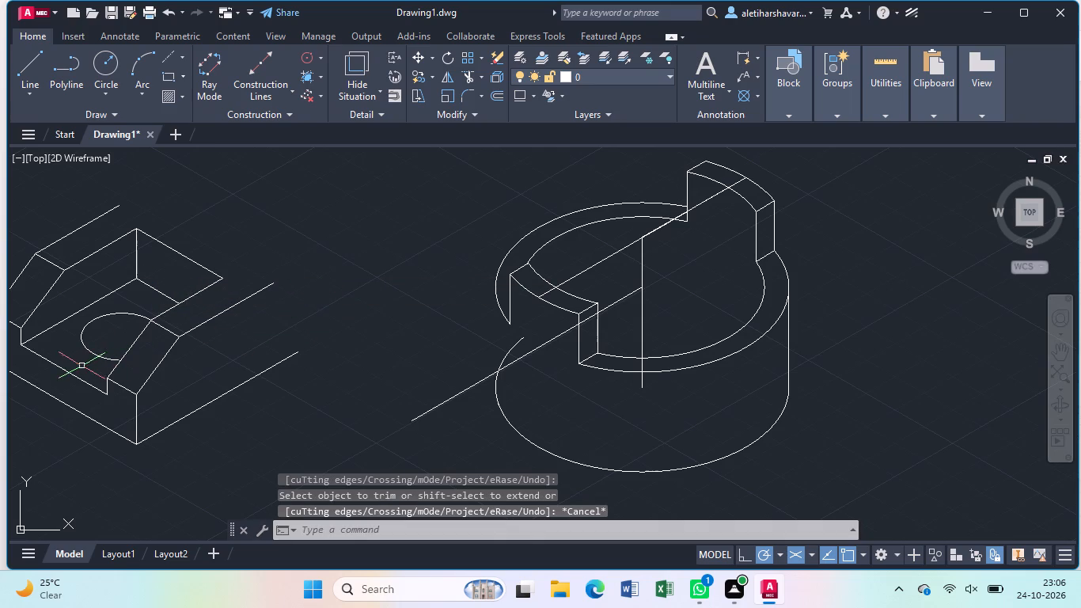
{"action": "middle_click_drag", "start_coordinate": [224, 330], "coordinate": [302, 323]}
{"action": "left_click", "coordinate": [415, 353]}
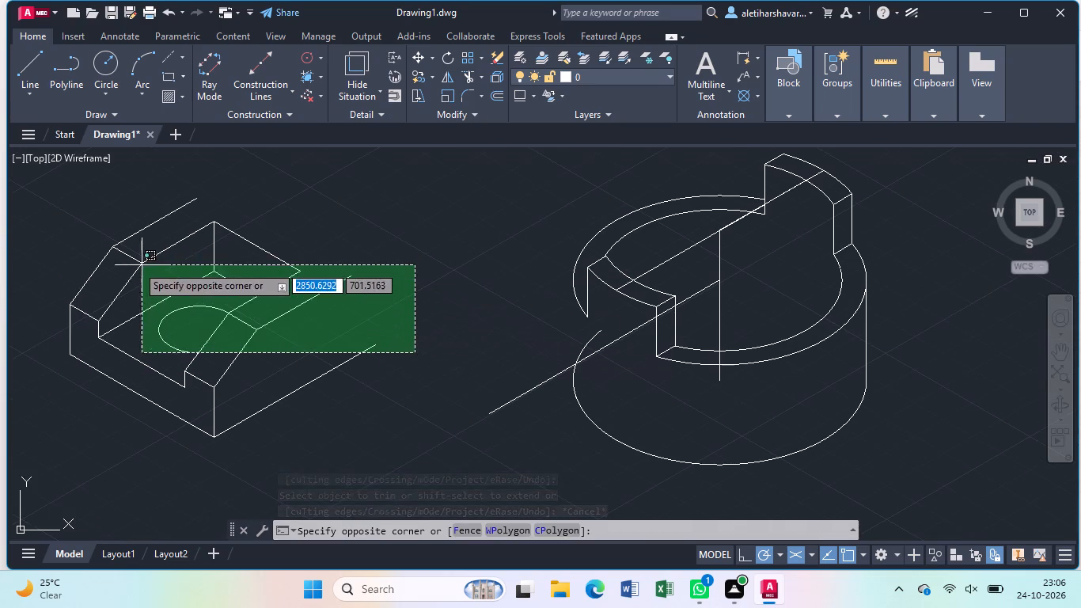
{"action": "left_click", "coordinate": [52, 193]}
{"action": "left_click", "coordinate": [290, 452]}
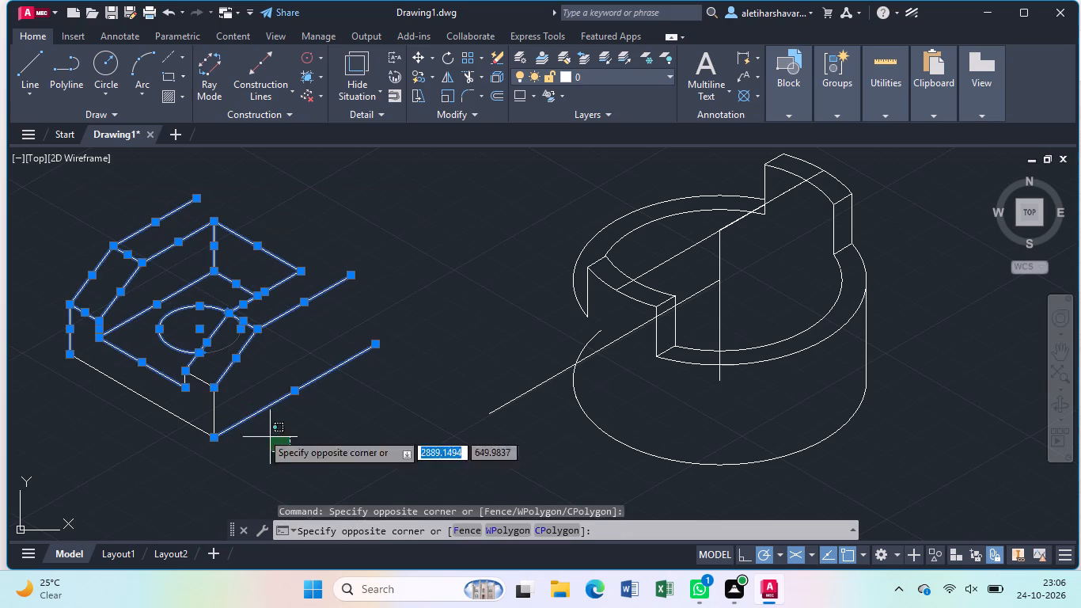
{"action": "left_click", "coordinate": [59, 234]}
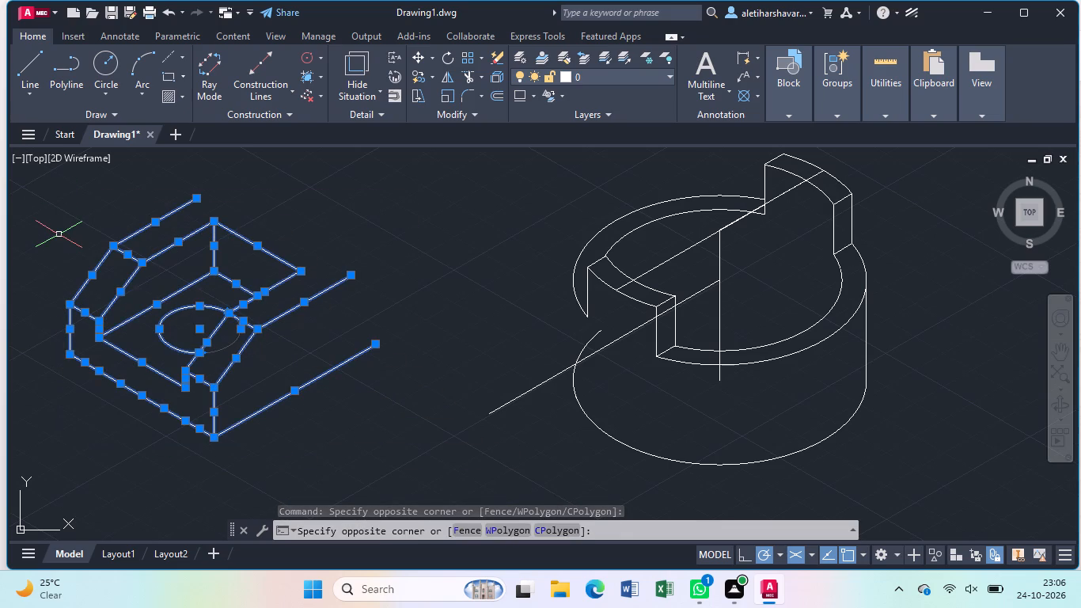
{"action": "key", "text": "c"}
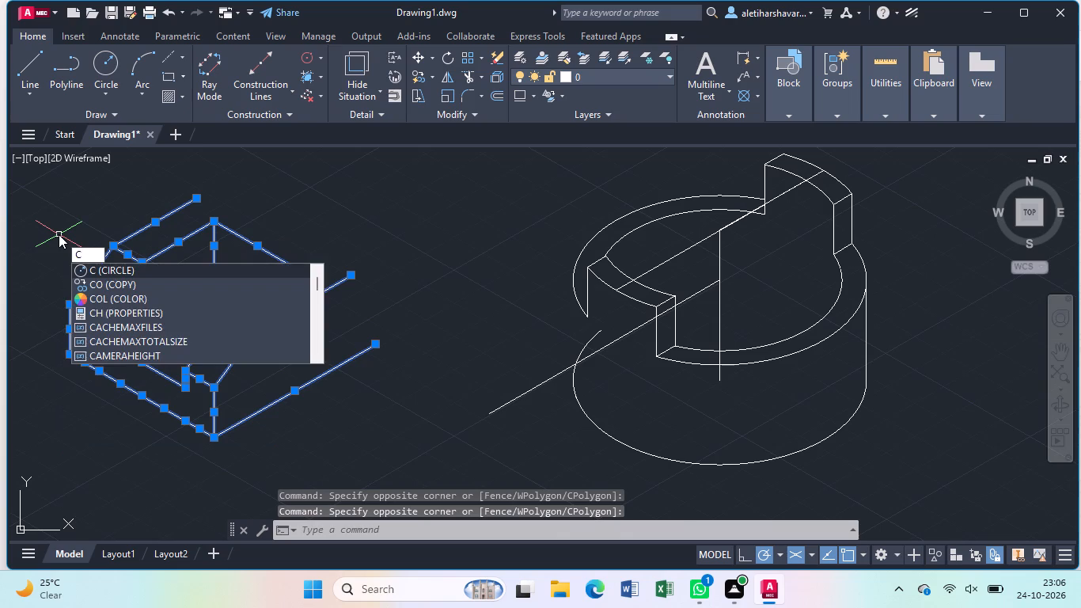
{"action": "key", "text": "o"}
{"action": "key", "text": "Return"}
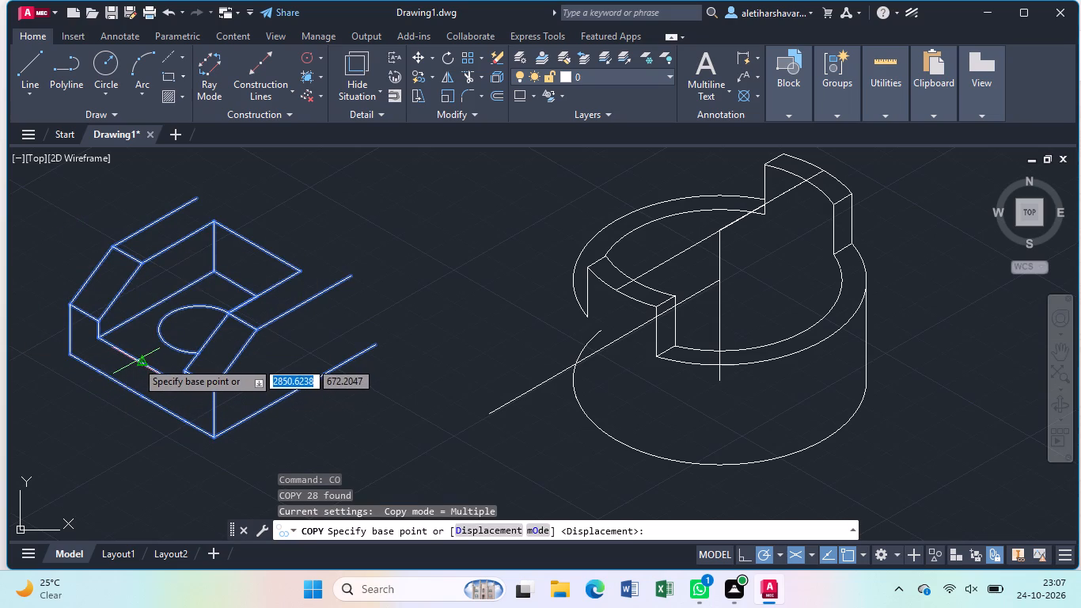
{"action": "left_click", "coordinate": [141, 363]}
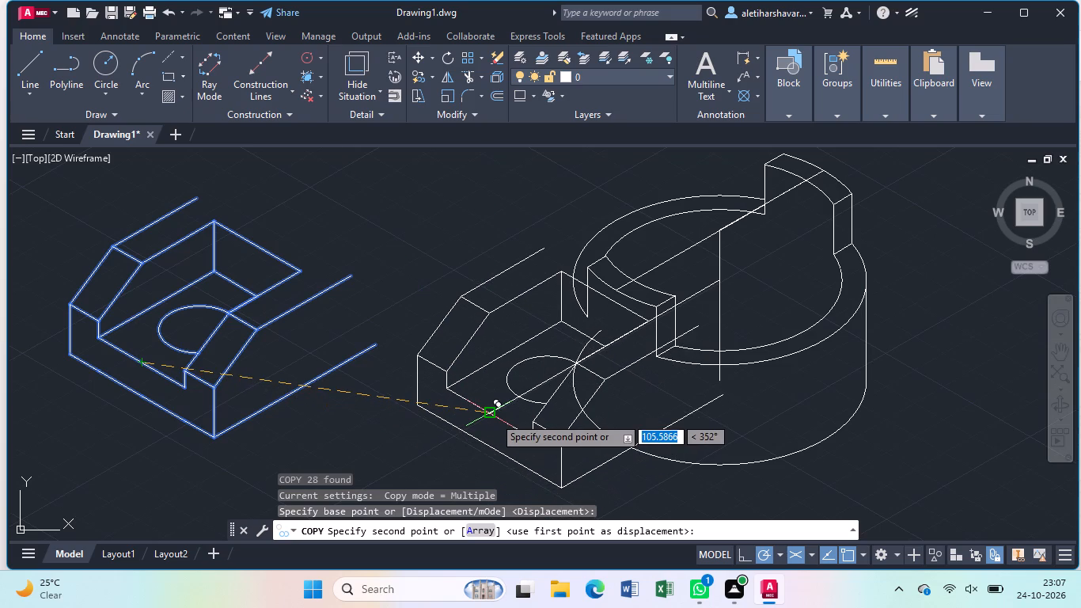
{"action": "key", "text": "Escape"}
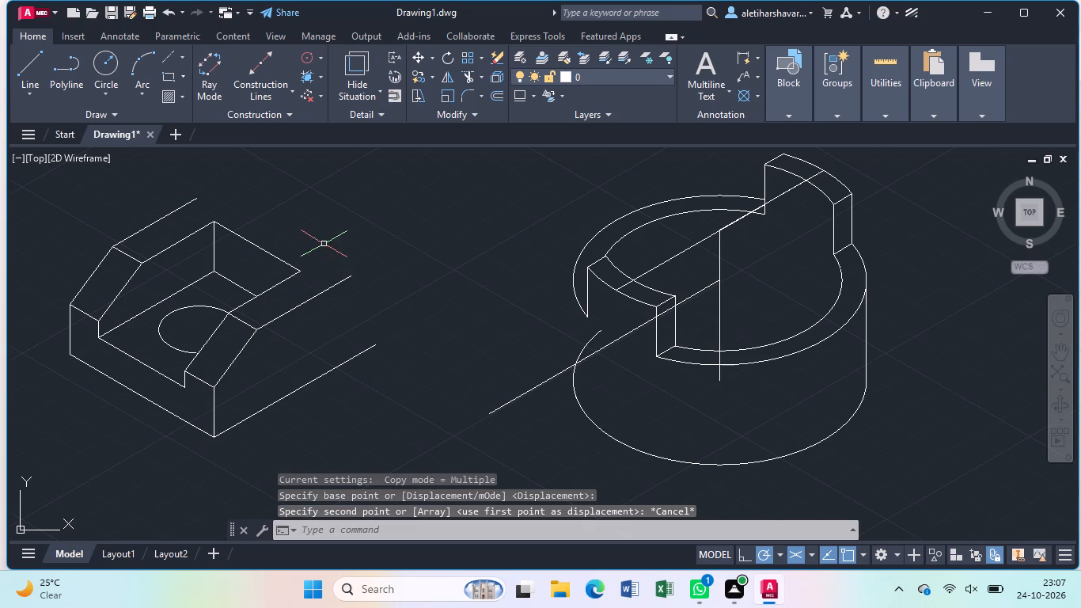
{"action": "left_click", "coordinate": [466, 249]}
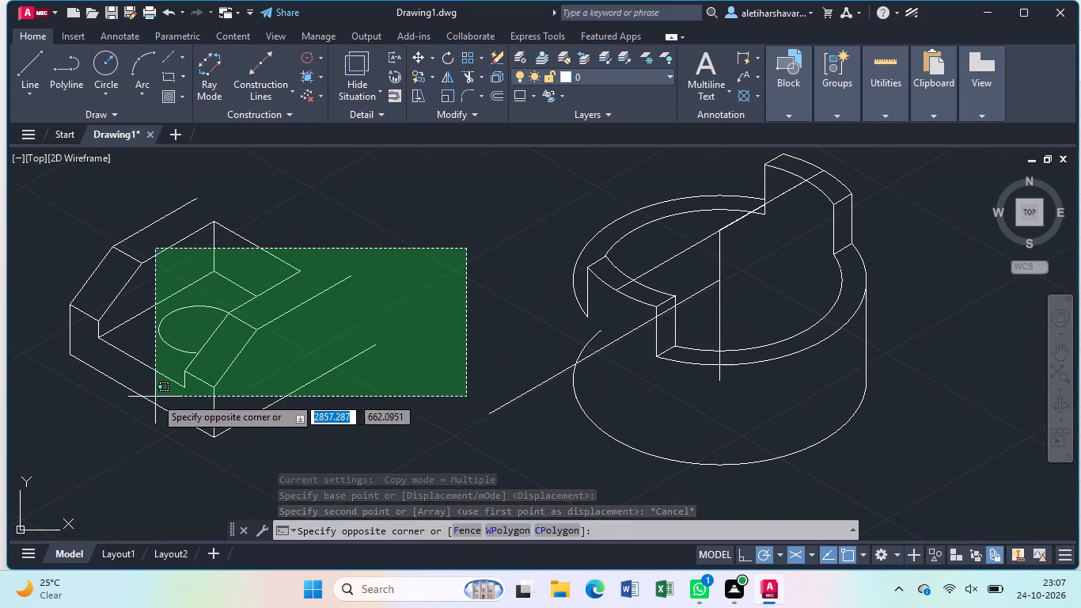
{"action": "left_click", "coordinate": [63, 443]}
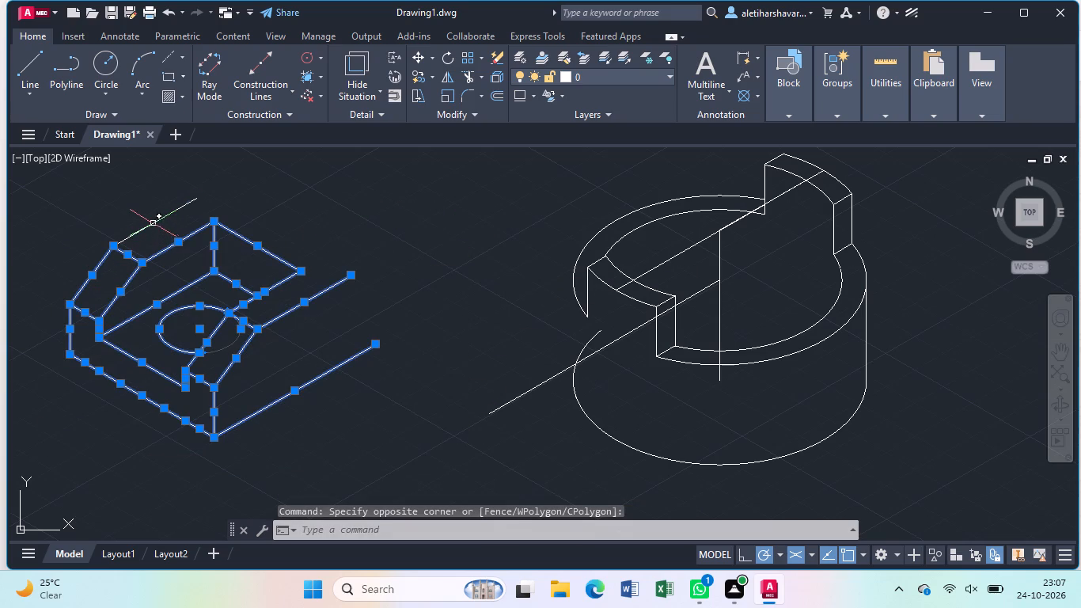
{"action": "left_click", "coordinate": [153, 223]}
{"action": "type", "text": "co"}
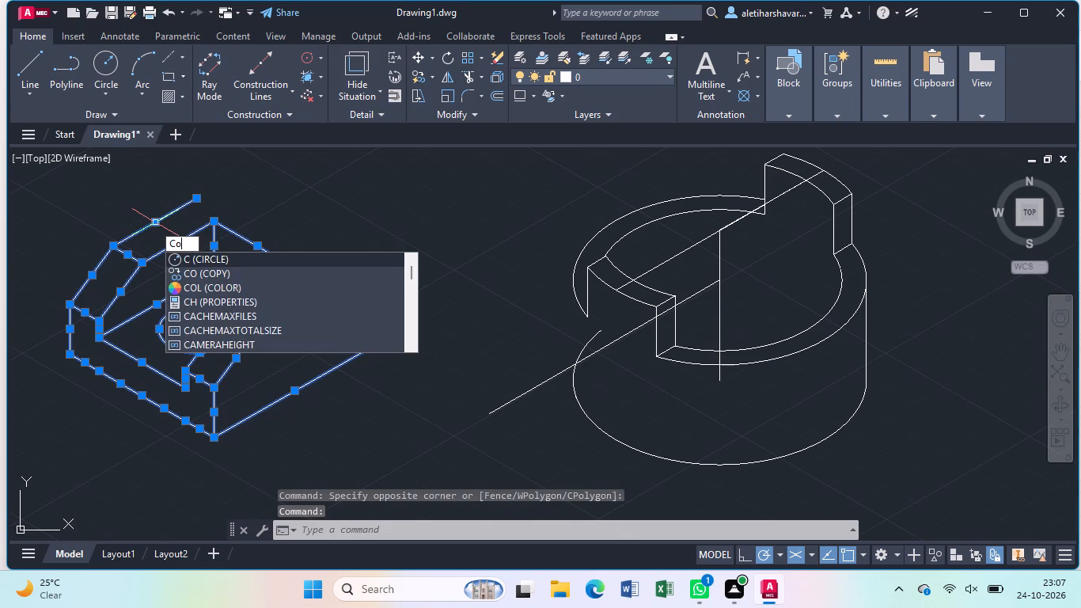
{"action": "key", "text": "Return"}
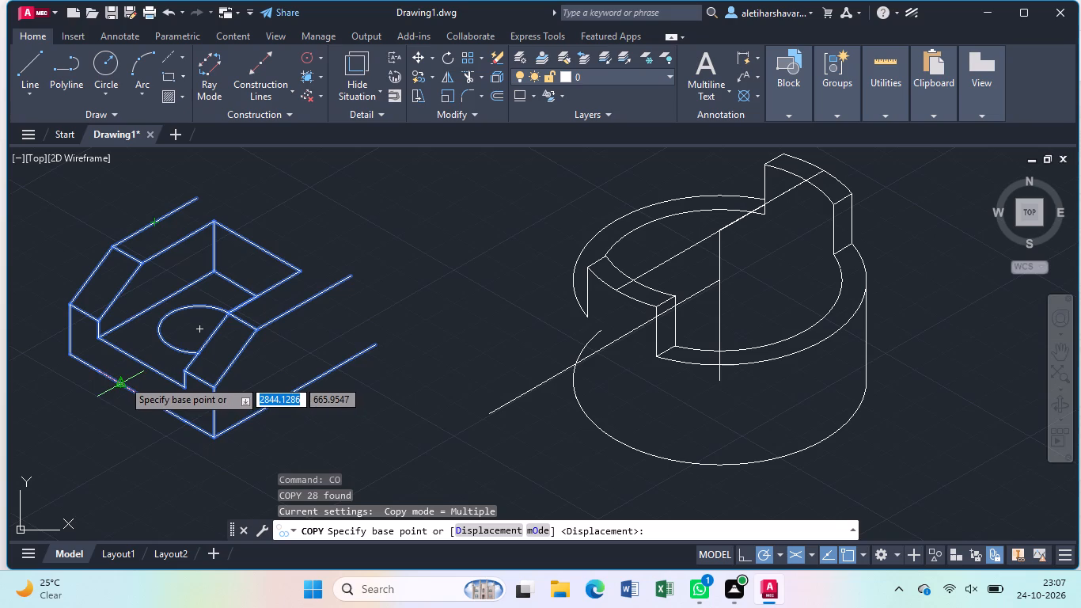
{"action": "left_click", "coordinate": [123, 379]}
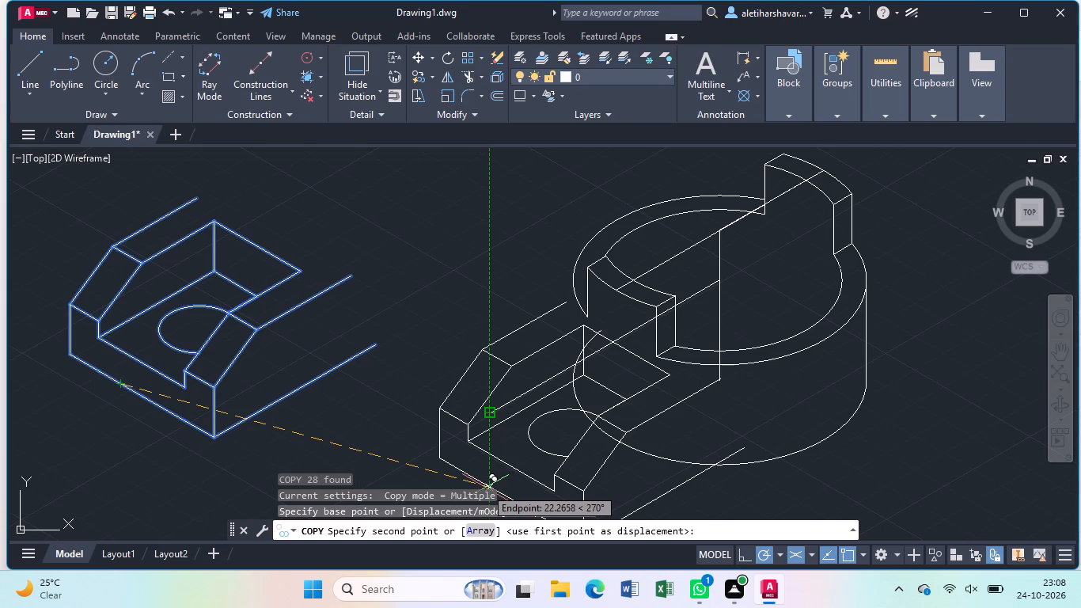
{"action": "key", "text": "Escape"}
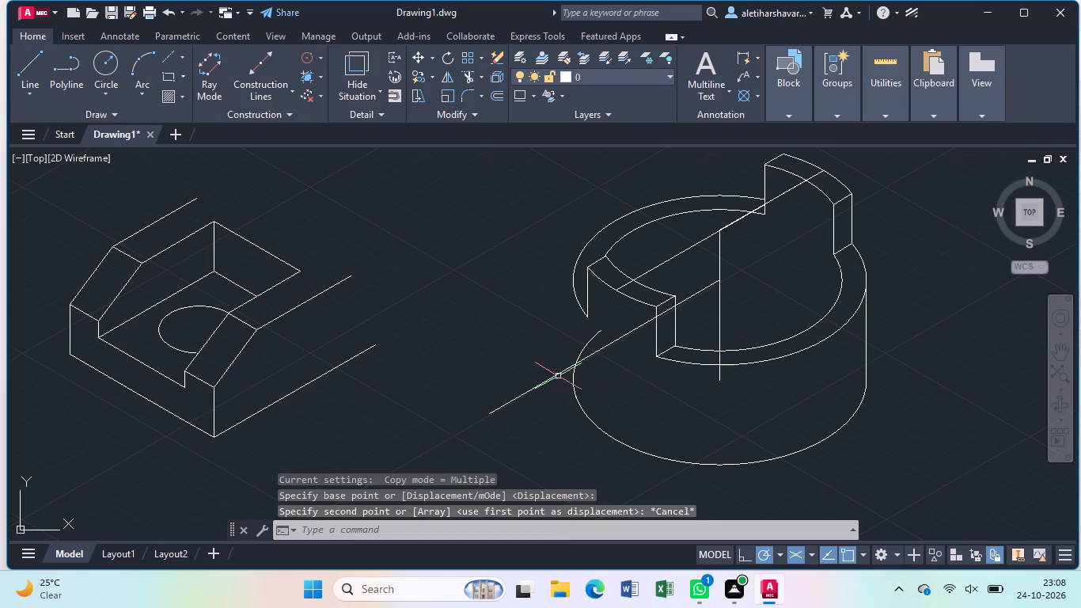
Trim away the lower slanted construction line running from outside the cylindrical part to its vertical axis.
{"action": "type", "text": "tr"}
{"action": "key", "text": "Return"}
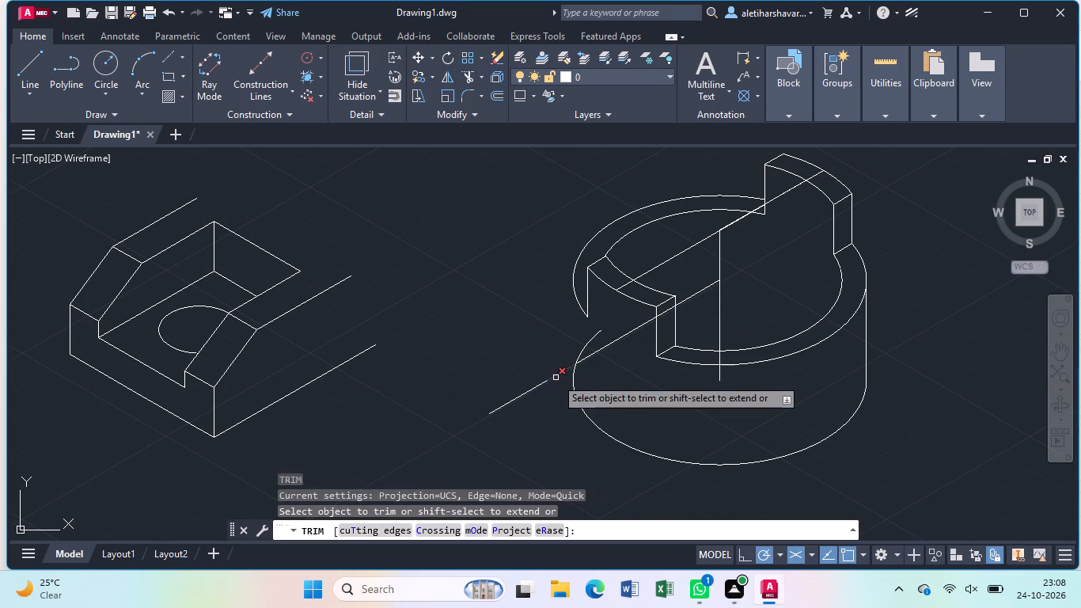
{"action": "left_click", "coordinate": [556, 378]}
{"action": "left_click", "coordinate": [532, 389]}
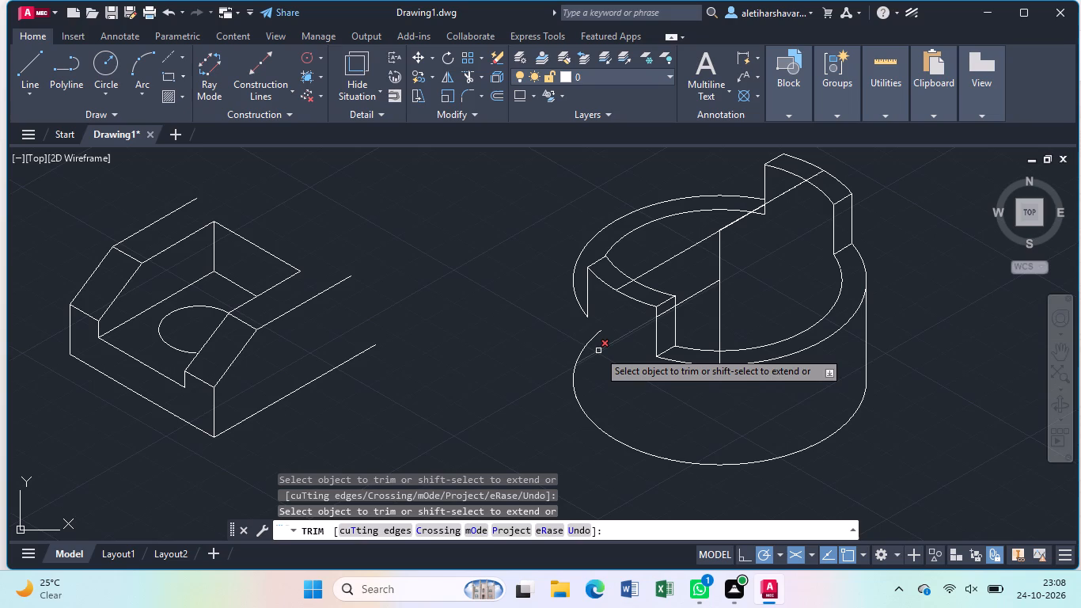
{"action": "left_click", "coordinate": [598, 351]}
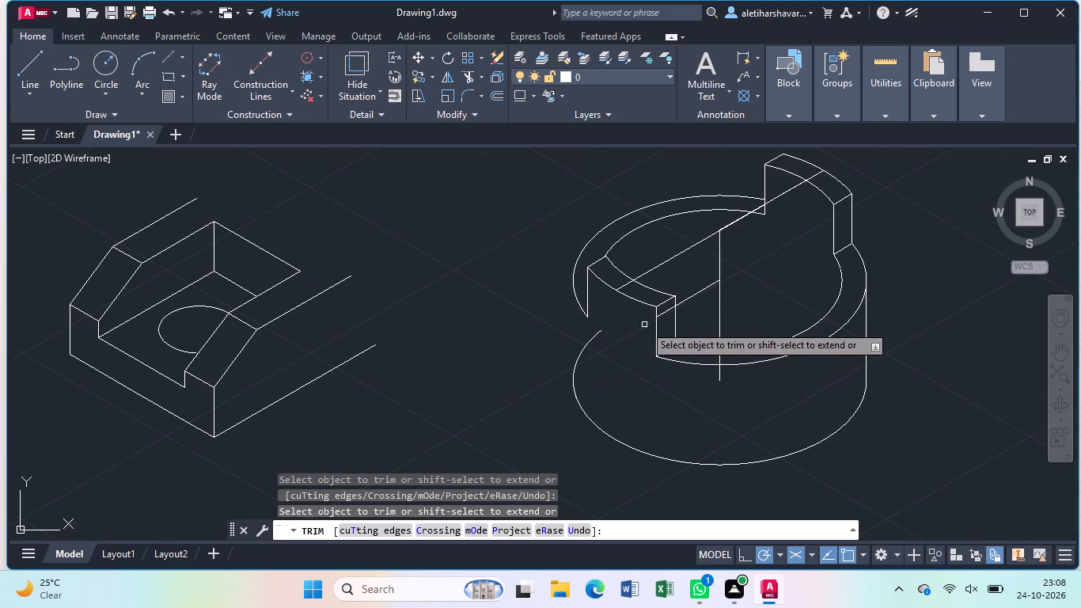
{"action": "left_click", "coordinate": [666, 310]}
{"action": "left_click", "coordinate": [692, 296]}
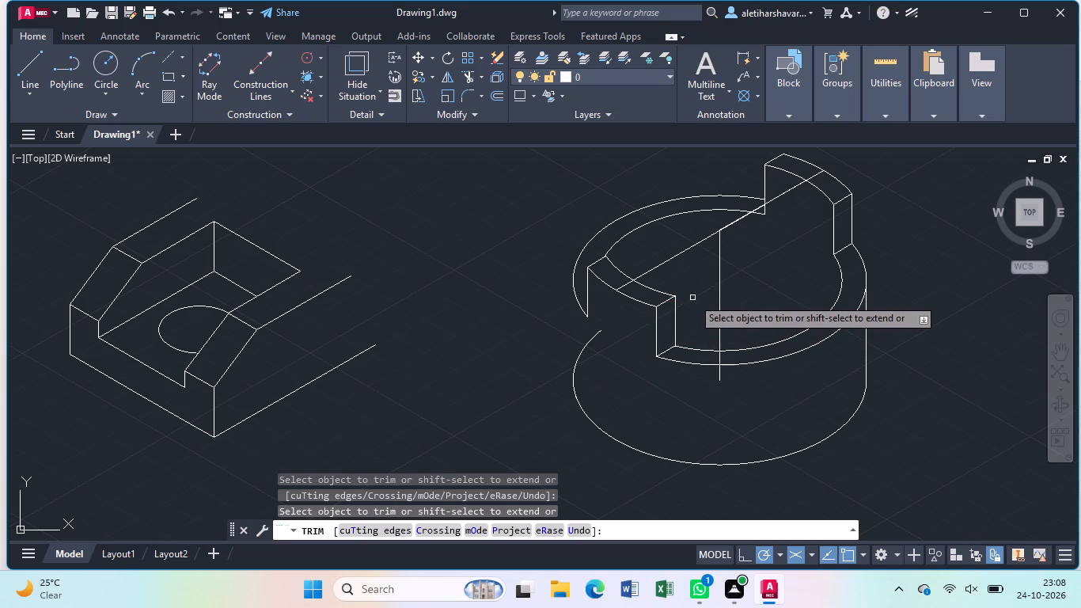
{"action": "key", "text": "Escape"}
Draw a vertical line from the top diagonal centreline's front end on the cylinder's raised wall straight down past the base arc.
{"action": "key", "text": "l"}
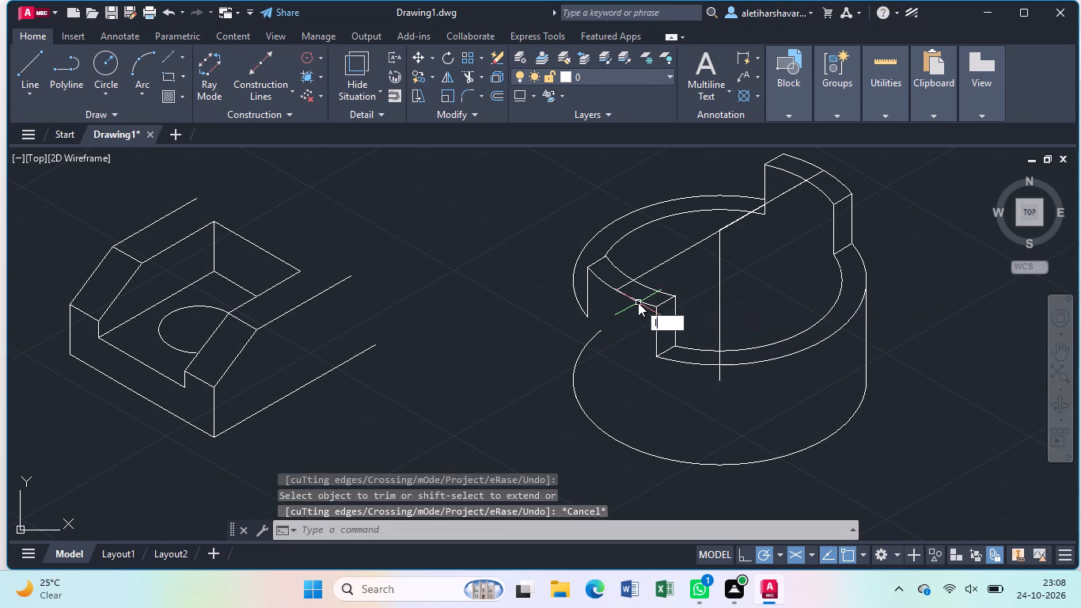
{"action": "key", "text": "Return"}
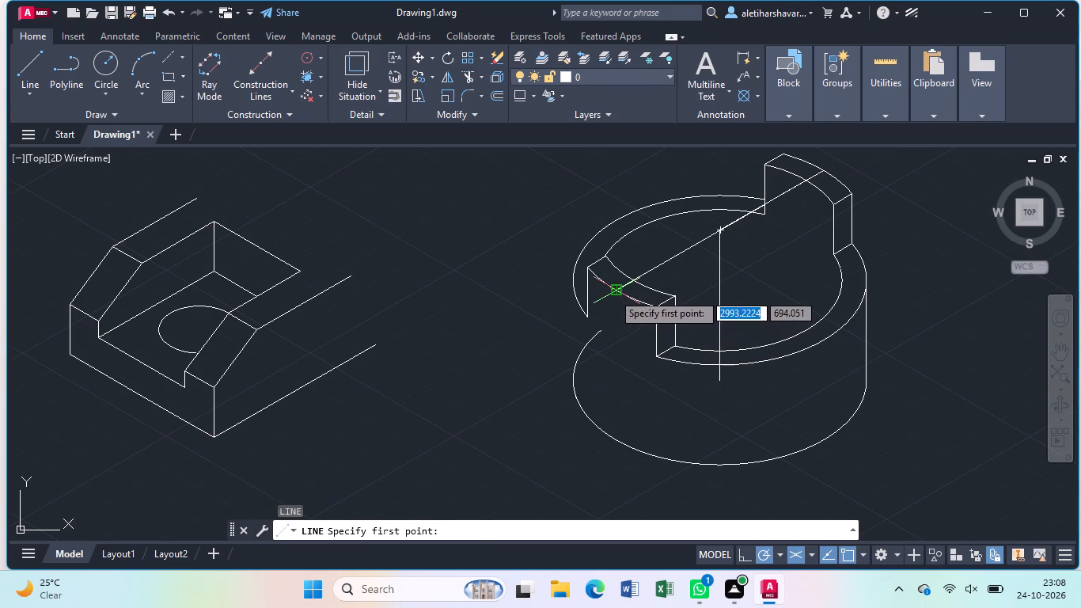
{"action": "left_click", "coordinate": [613, 293]}
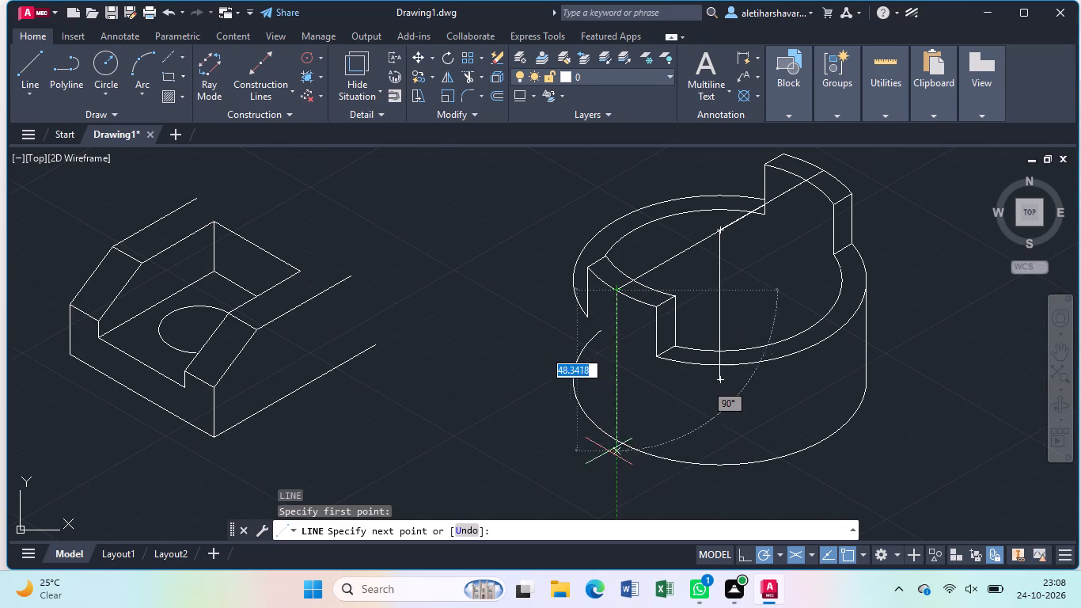
{"action": "left_click", "coordinate": [612, 465]}
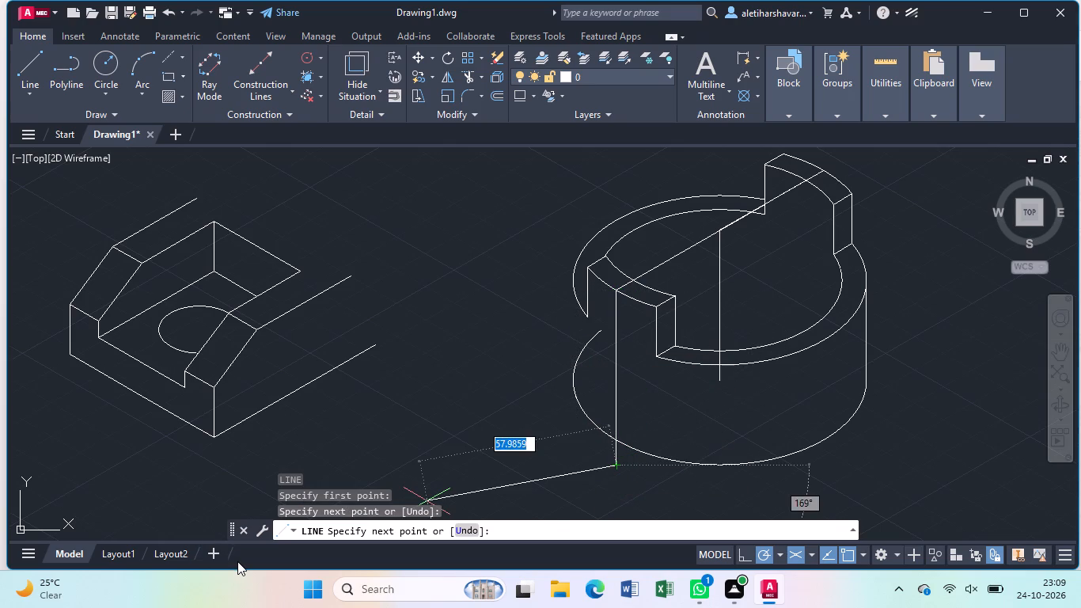
{"action": "key", "text": "Escape"}
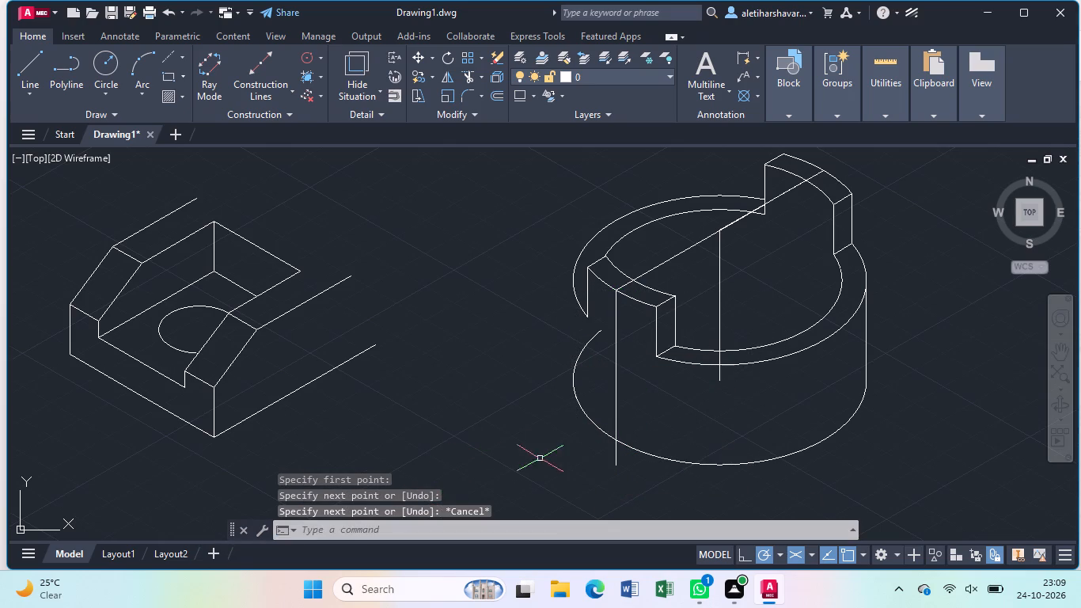
Trim the new vertical line's overhang below the cylinder's base arc.
{"action": "type", "text": "tr"}
{"action": "key", "text": "Return"}
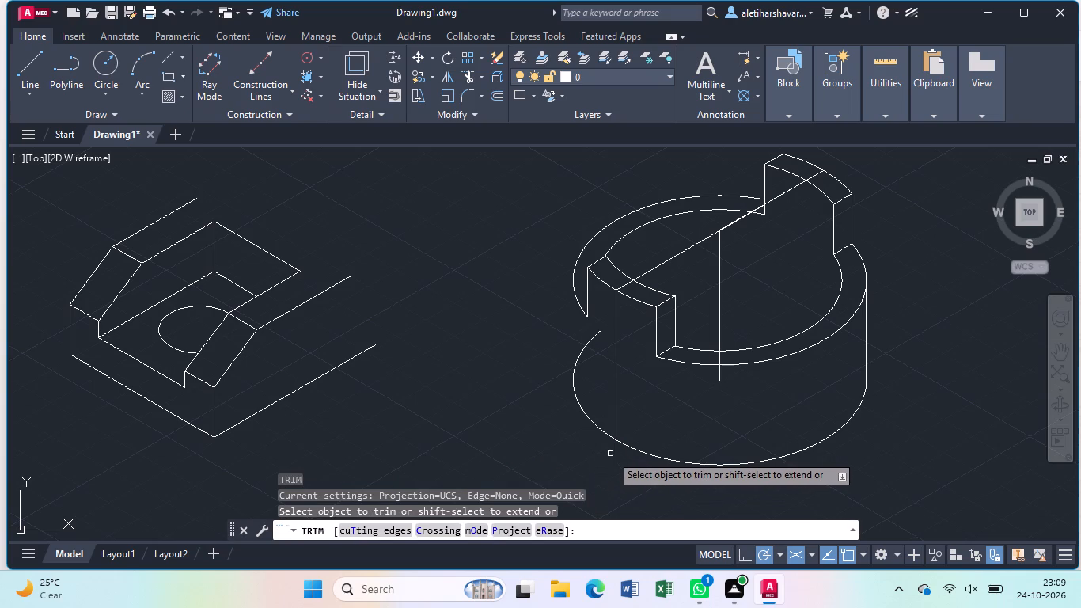
{"action": "left_click", "coordinate": [614, 458]}
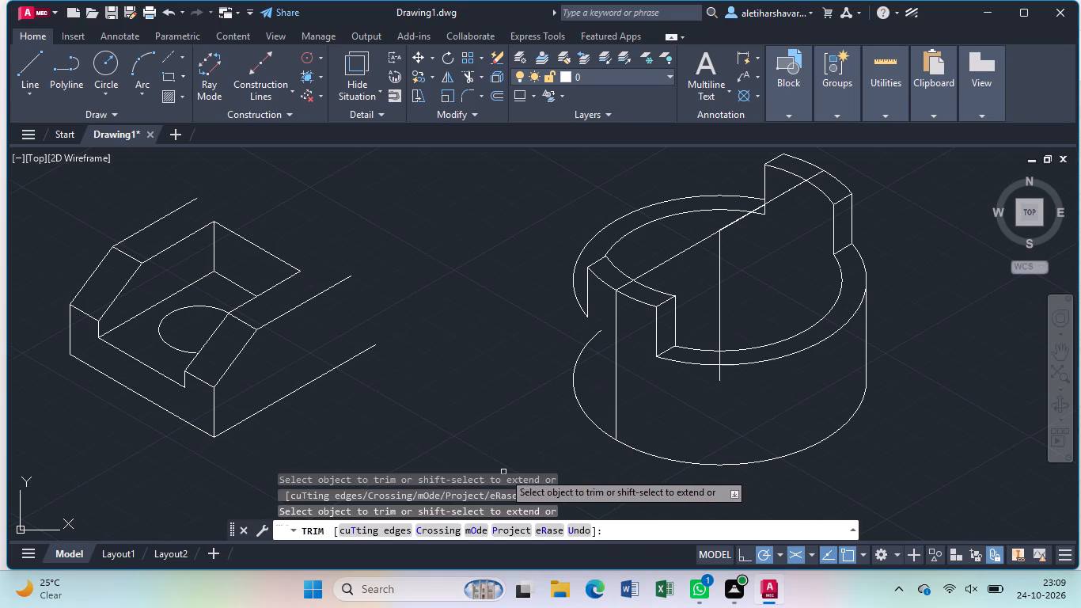
{"action": "key", "text": "Escape"}
Start a line from the vertical line's foot on the base arc, heading outward along the 210° isometric direction.
{"action": "key", "text": "l"}
{"action": "key", "text": "Return"}
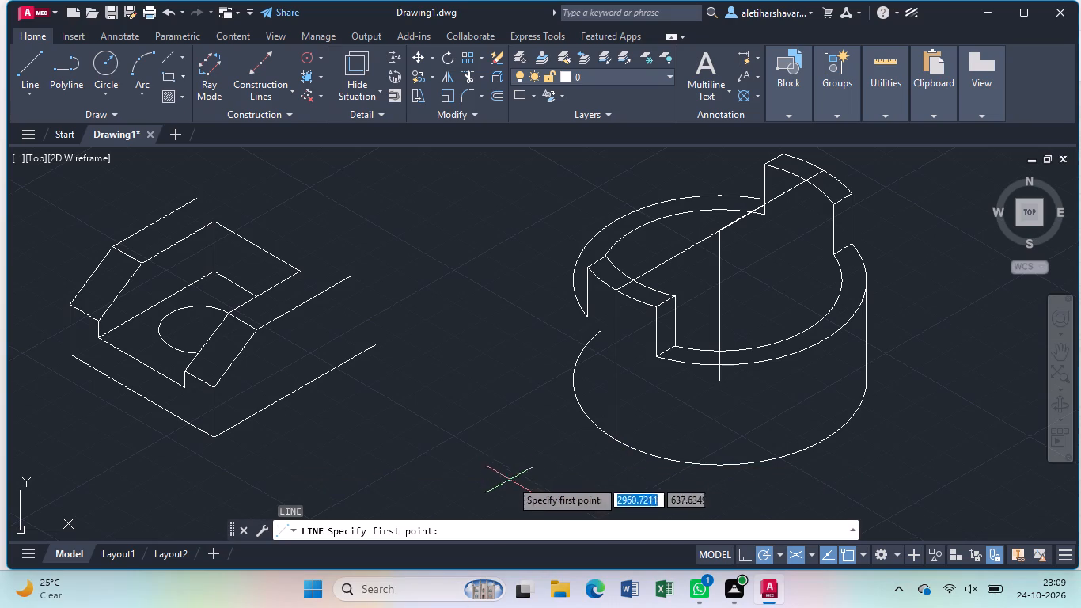
{"action": "left_click", "coordinate": [613, 439]}
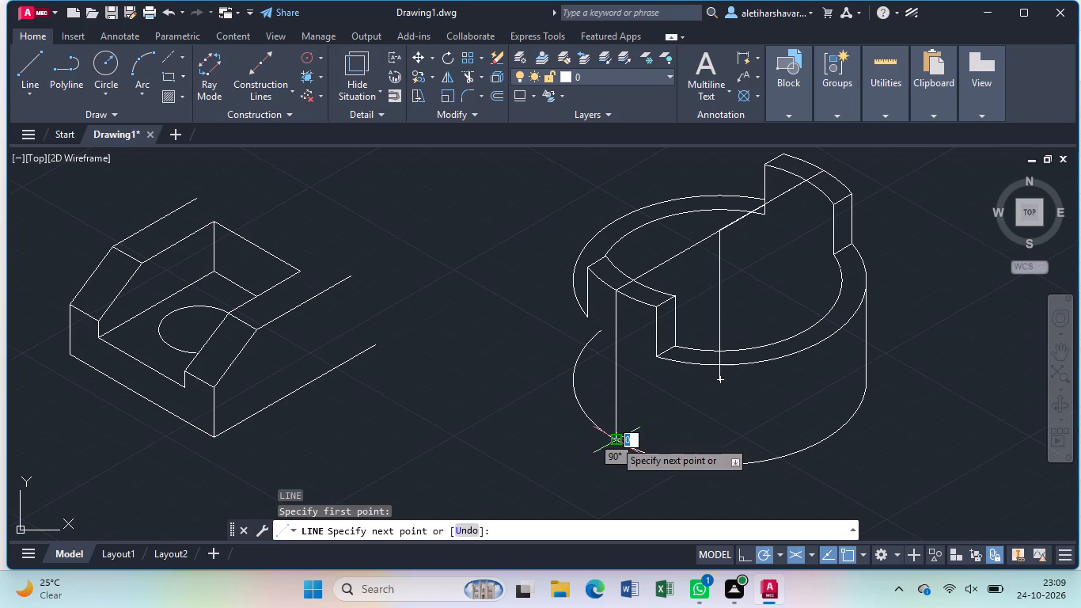
{"action": "middle_click_drag", "start_coordinate": [474, 500], "coordinate": [473, 490]}
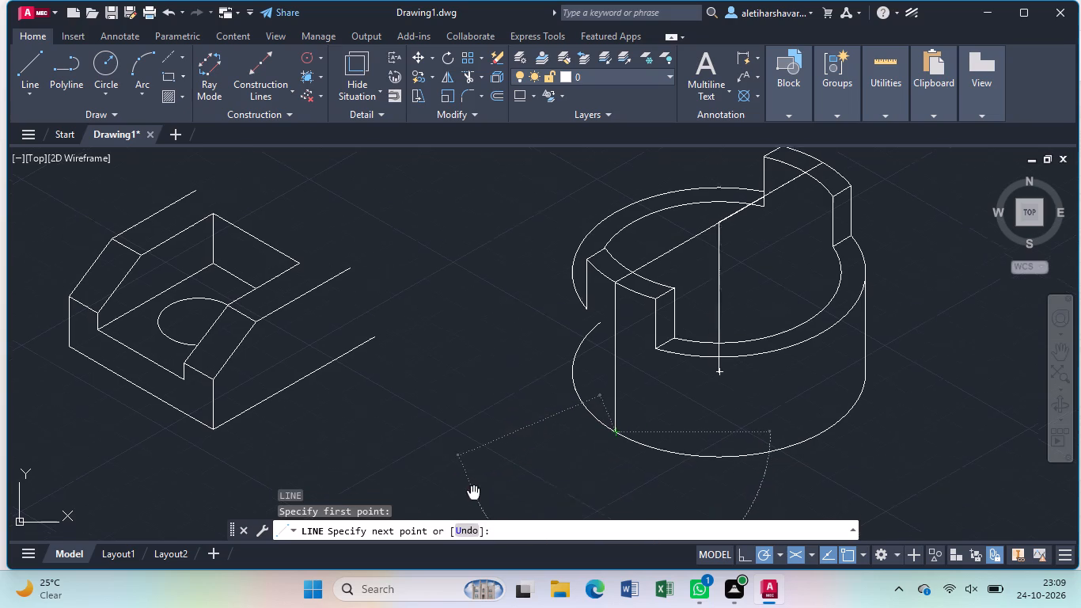
{"action": "middle_click_drag", "start_coordinate": [473, 490], "coordinate": [452, 384]}
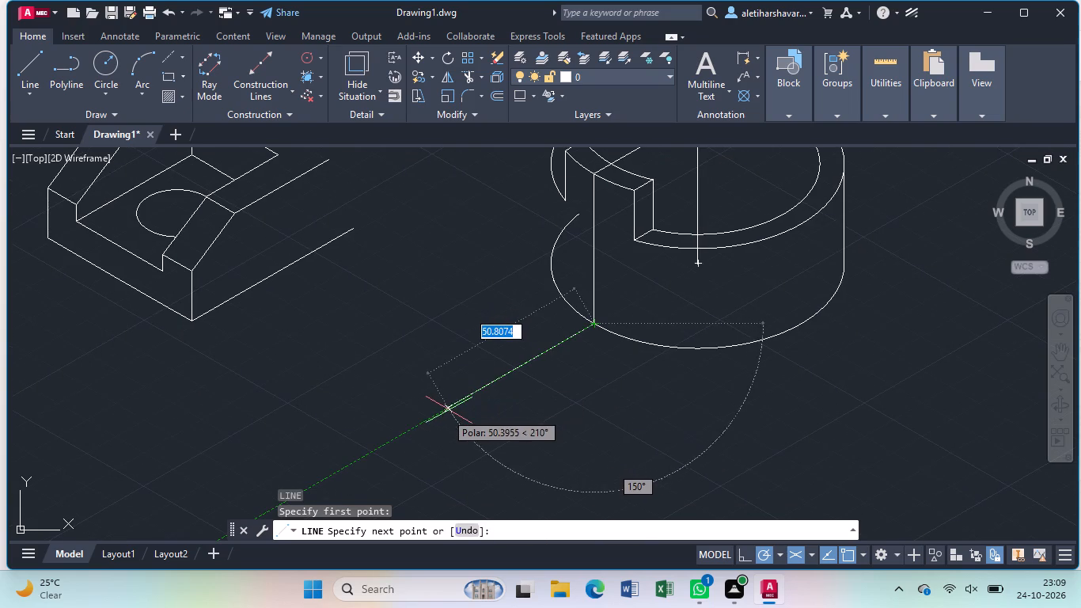
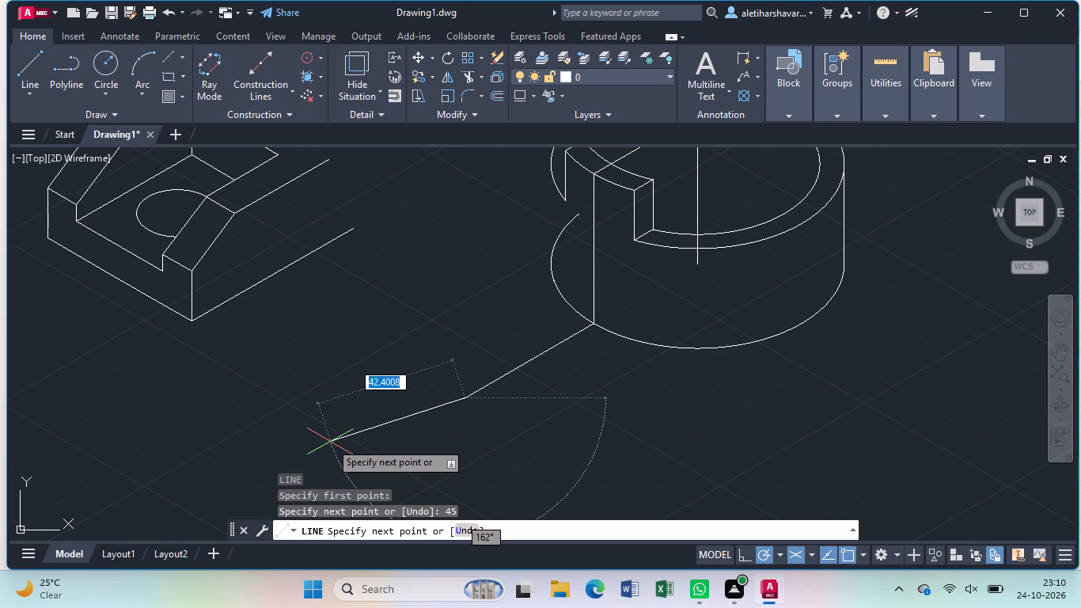
End the line command after the 45-unit slanted segment running outward from the cylinder's base arc.
{"action": "key", "text": "Escape"}
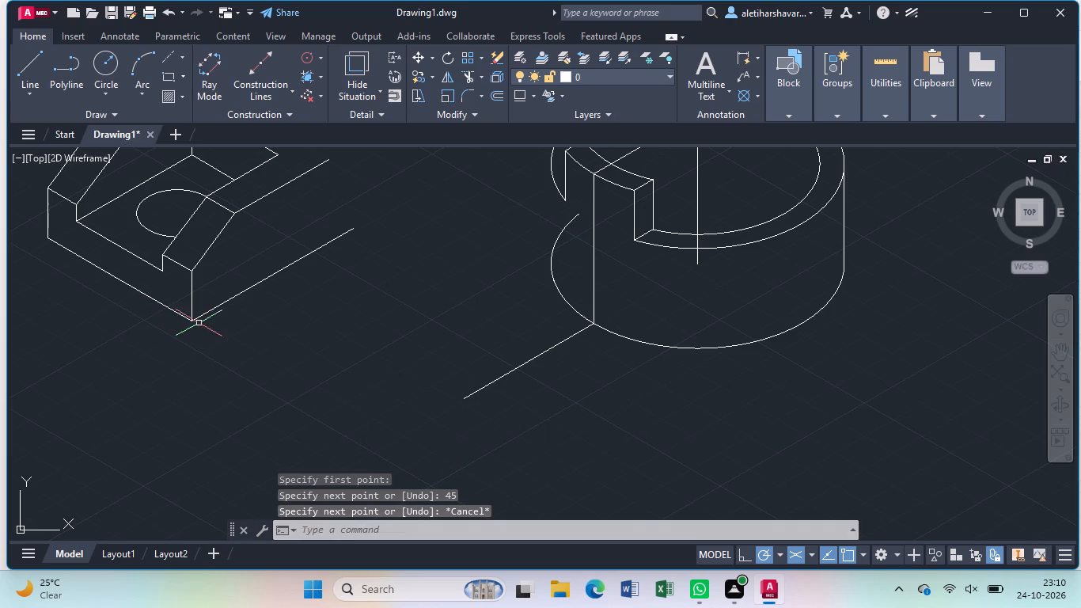
Start copying the whole stepped block with its isocircle, taking the midpoint of its bottom front edge as base point.
{"action": "middle_click_drag", "start_coordinate": [213, 339], "coordinate": [256, 383]}
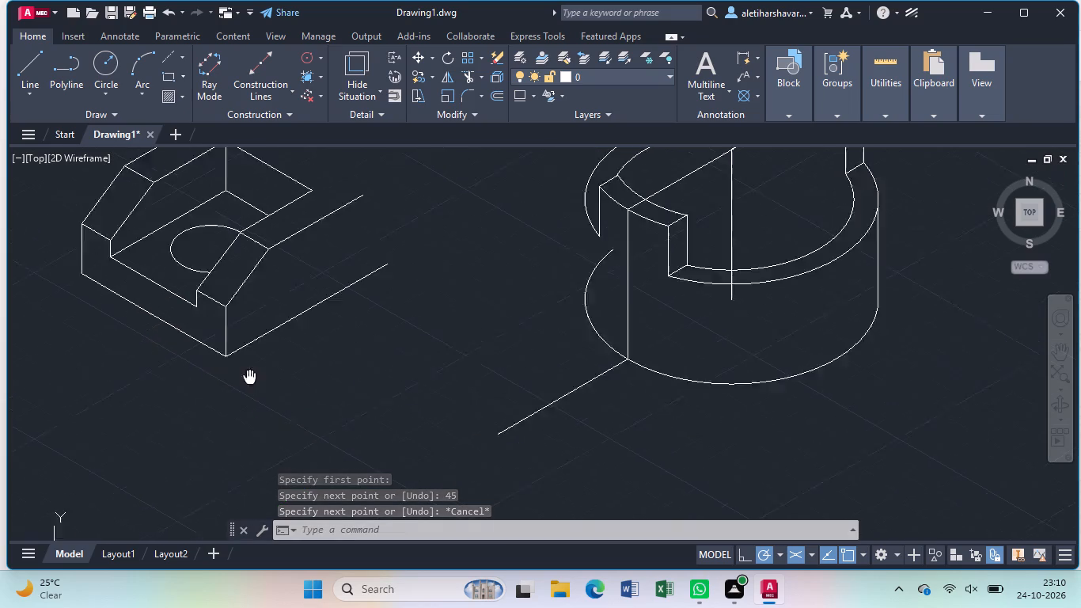
{"action": "middle_click_drag", "start_coordinate": [256, 383], "coordinate": [296, 421]}
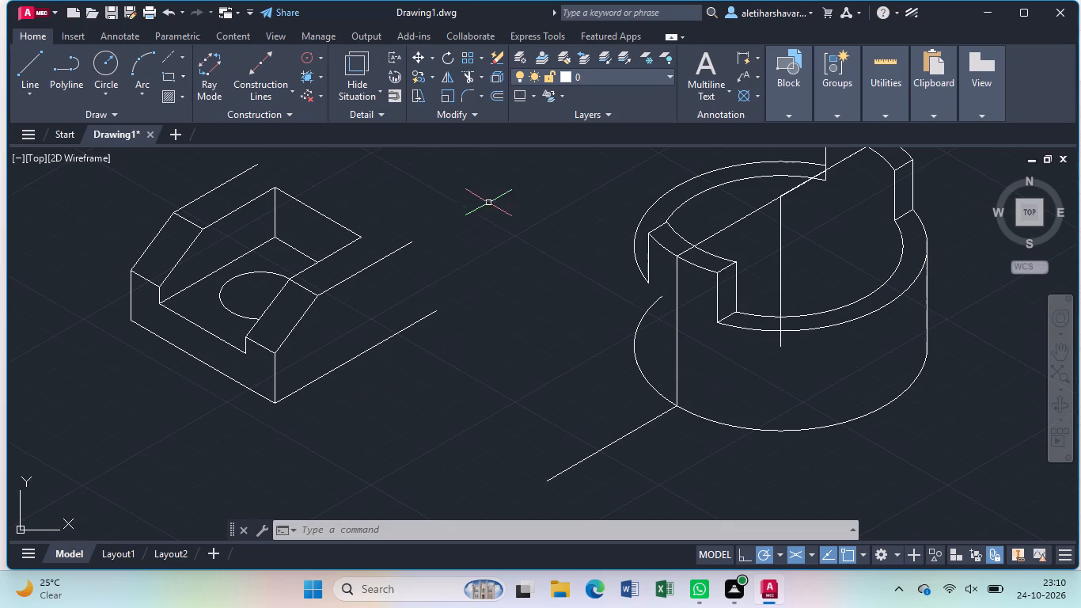
{"action": "left_click", "coordinate": [503, 188]}
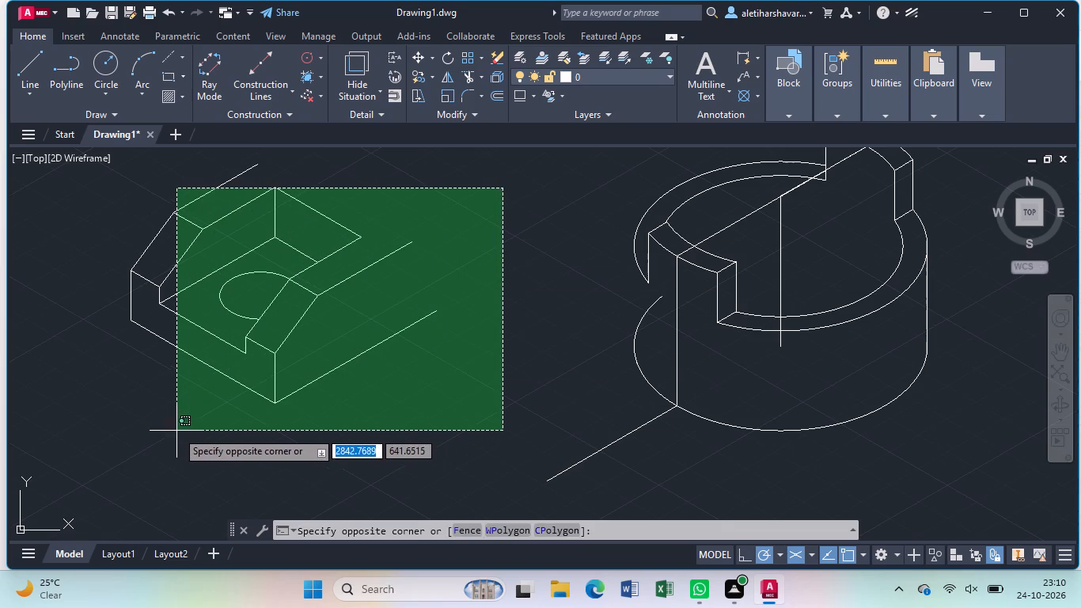
{"action": "left_click", "coordinate": [111, 435]}
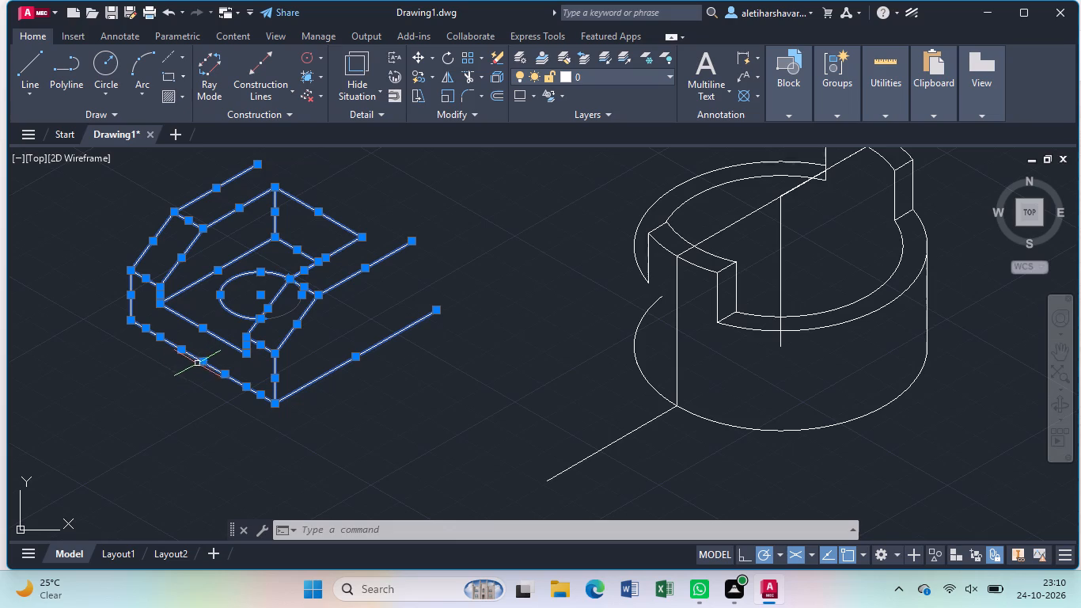
{"action": "type", "text": "co"}
{"action": "key", "text": "Return"}
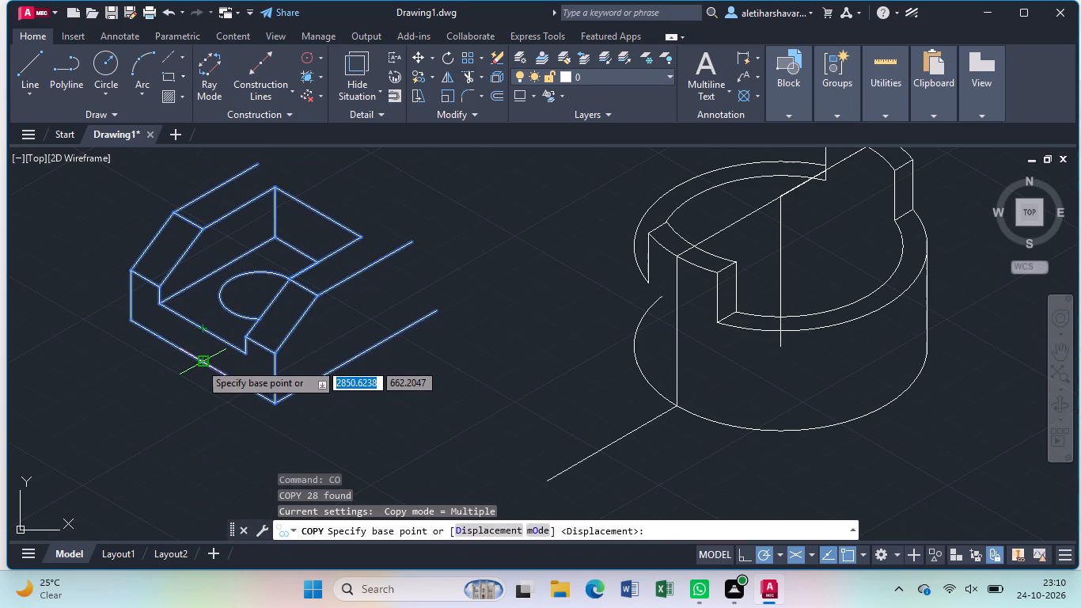
{"action": "left_click", "coordinate": [199, 363]}
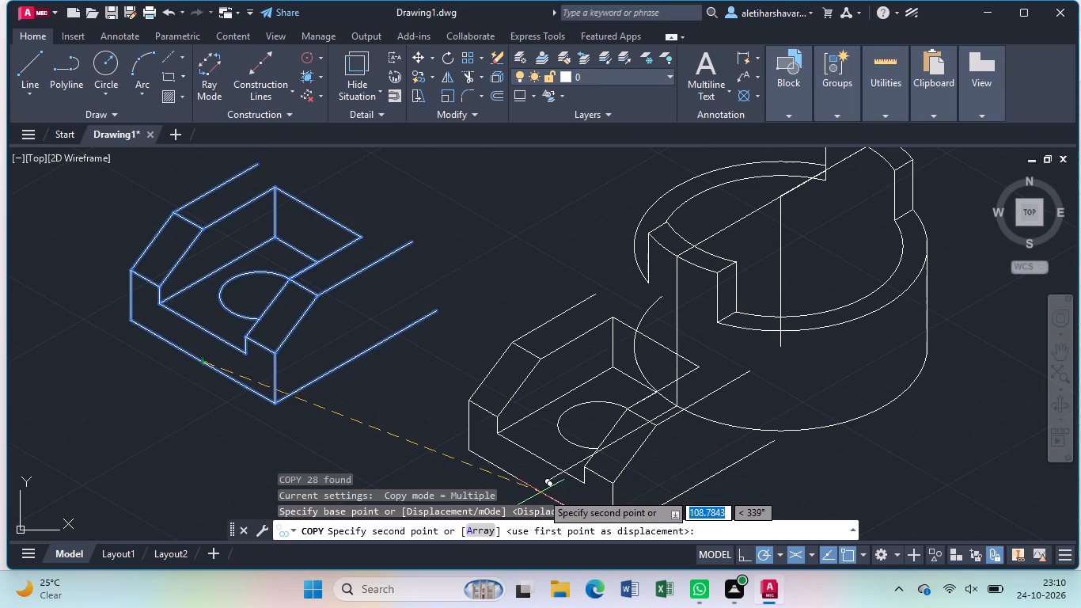
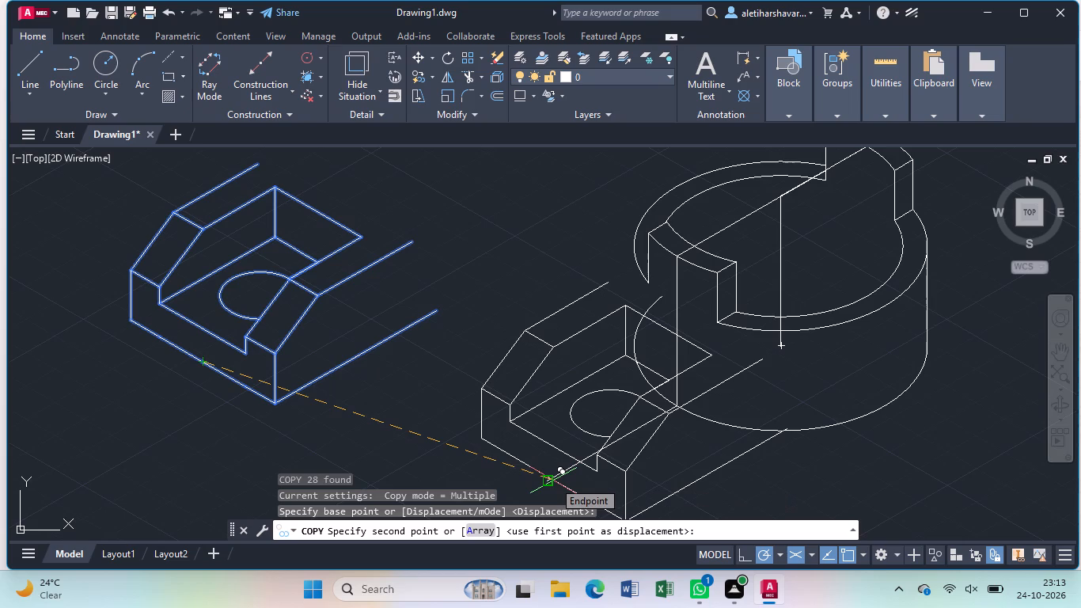
Place the stepped block's copy at the free end of the 45-unit projection line and end the copy command.
{"action": "left_click", "coordinate": [553, 481]}
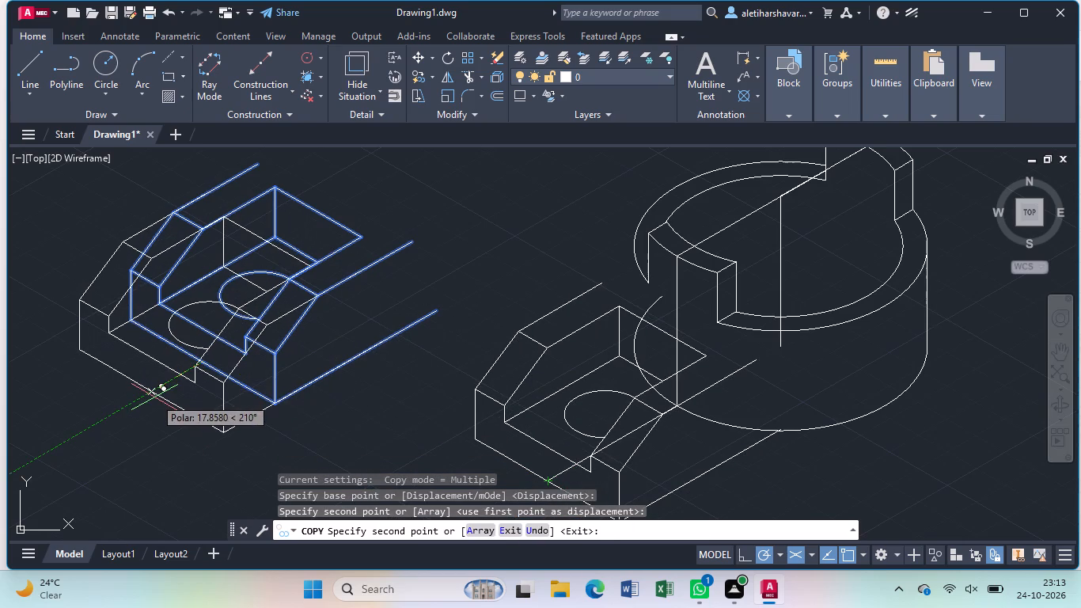
{"action": "key", "text": "Escape"}
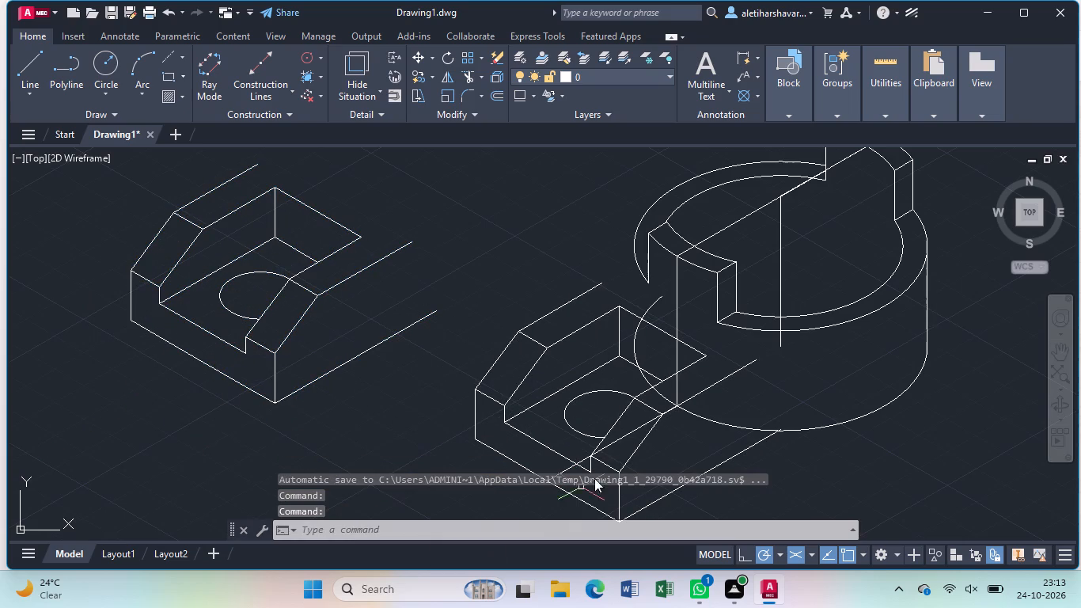
{"action": "scroll", "coordinate": [657, 410], "scroll_direction": "down", "scroll_amount": 1}
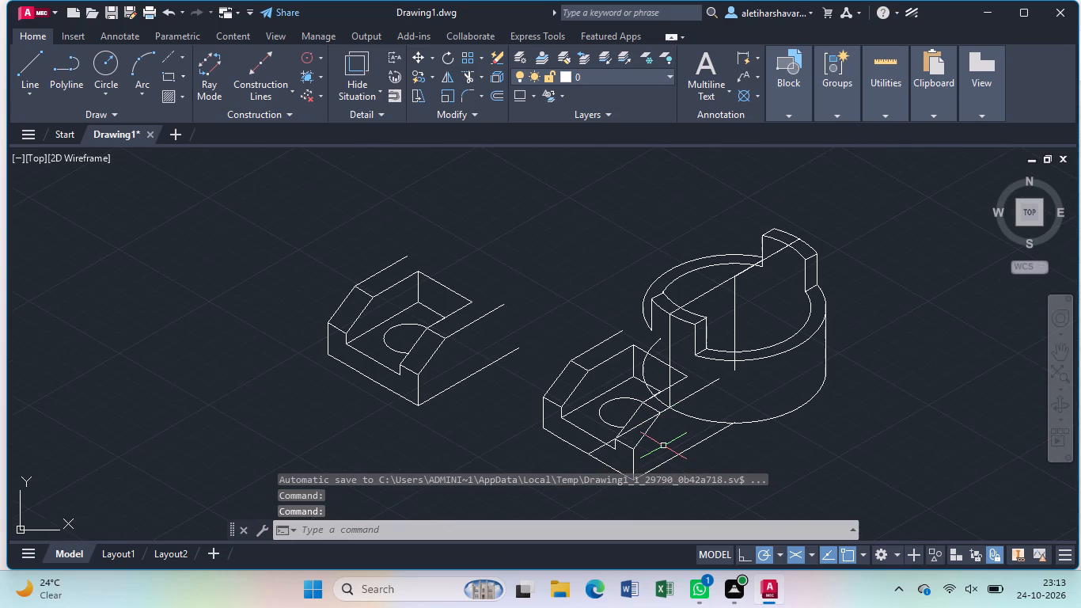
{"action": "middle_click_drag", "start_coordinate": [663, 445], "coordinate": [677, 382]}
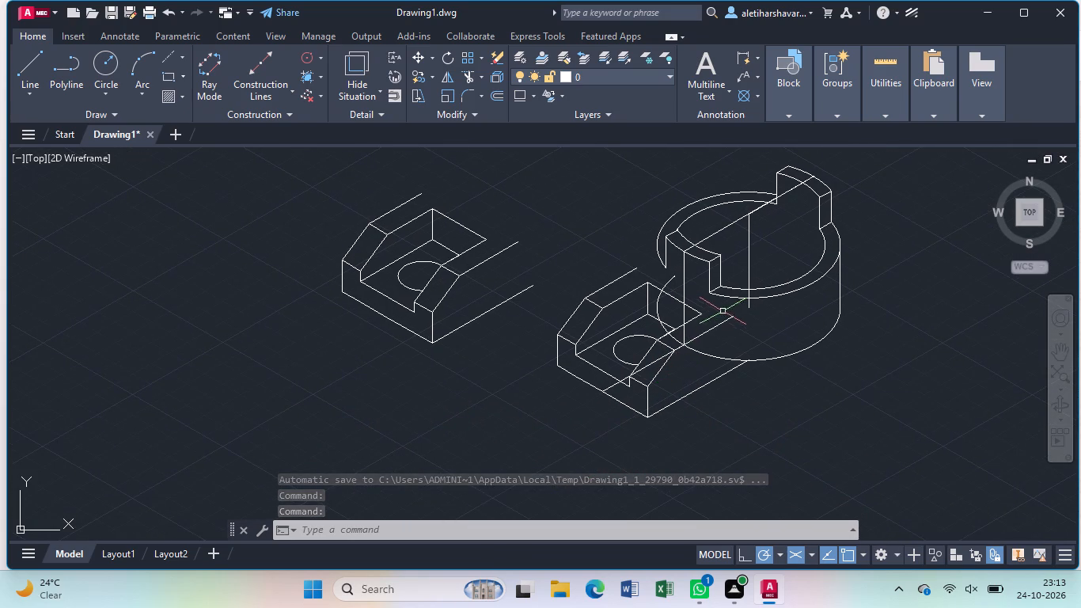
{"action": "left_click", "coordinate": [723, 323]}
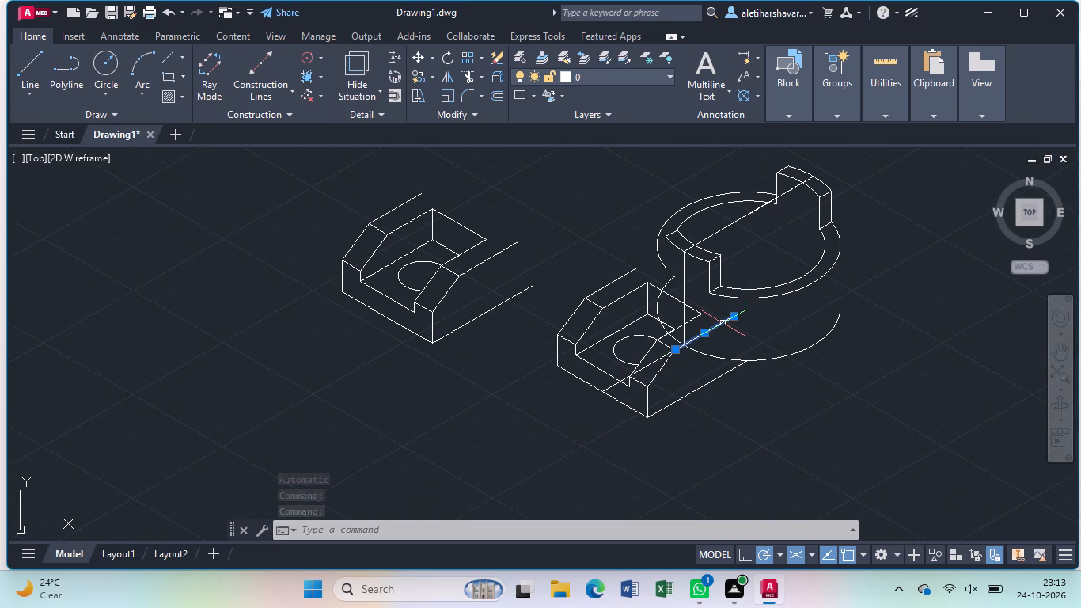
{"action": "key", "text": "Escape"}
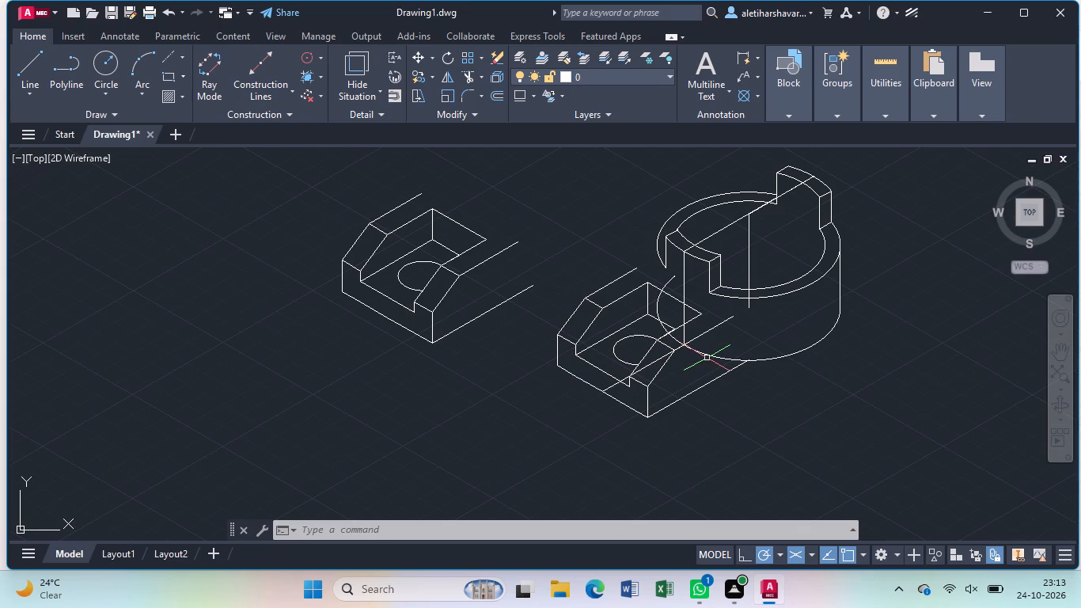
Extend the copied block's upper rear edge to the cylinder's outer arc and its upper front edge to the vertical centre line.
{"action": "scroll", "coordinate": [652, 298], "scroll_direction": "up", "scroll_amount": 2}
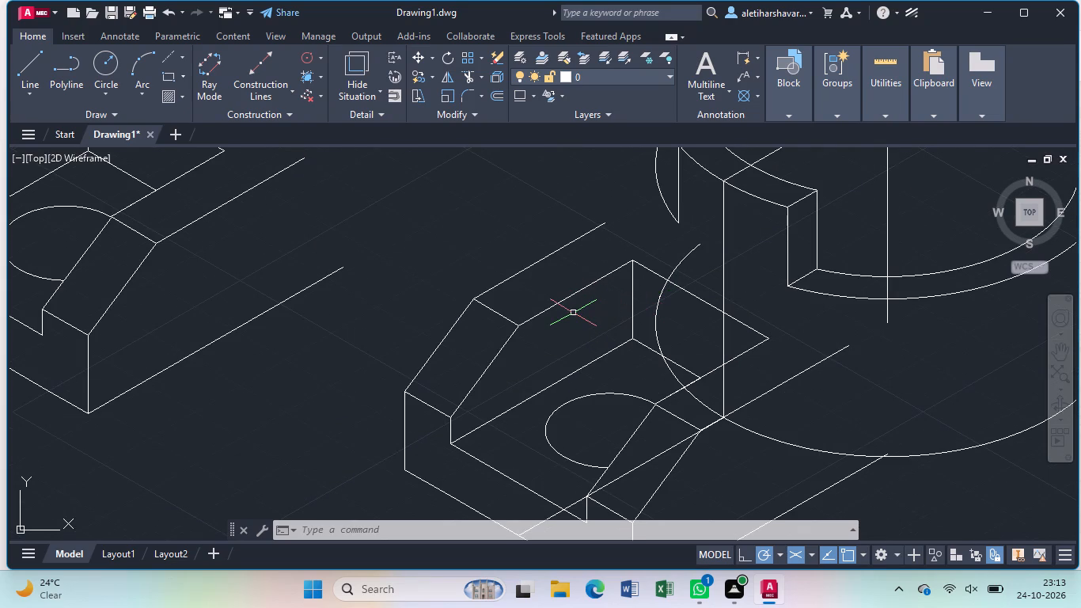
{"action": "type", "text": "ex"}
{"action": "key", "text": "Return"}
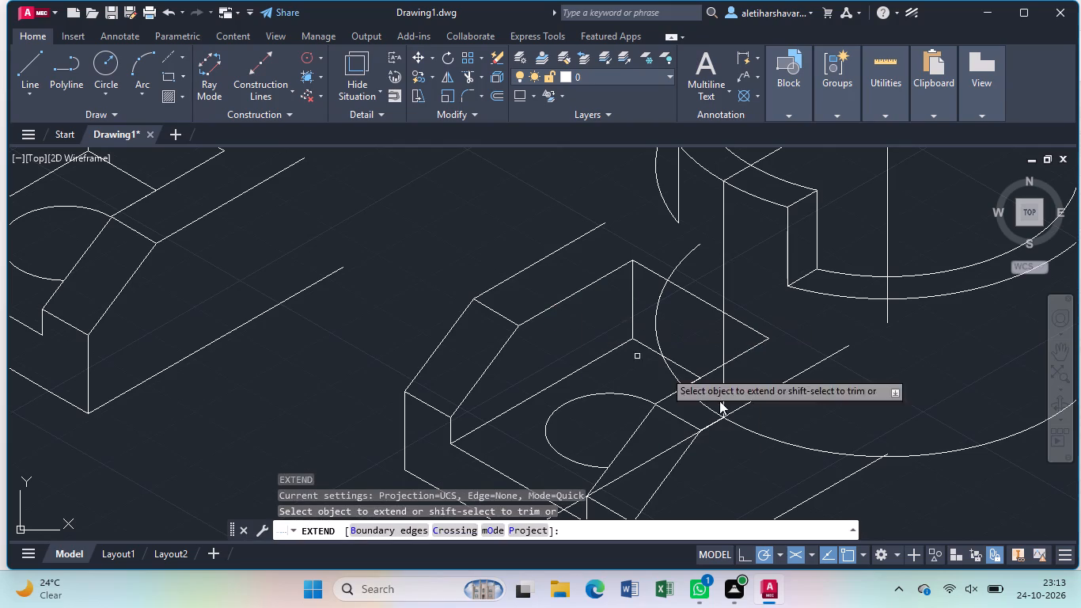
{"action": "left_click", "coordinate": [600, 229]}
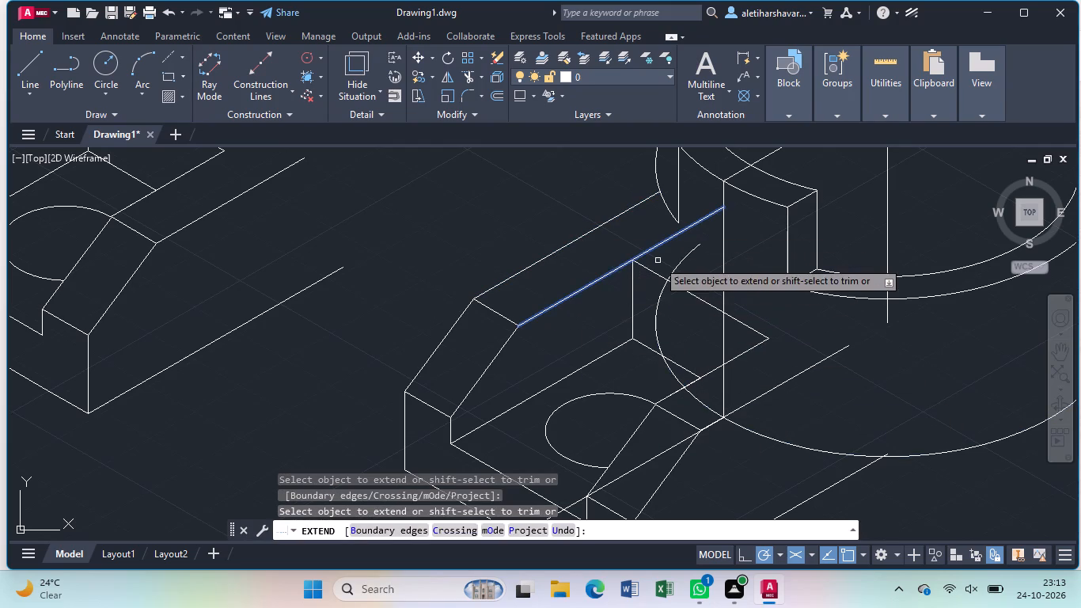
{"action": "left_click", "coordinate": [786, 381]}
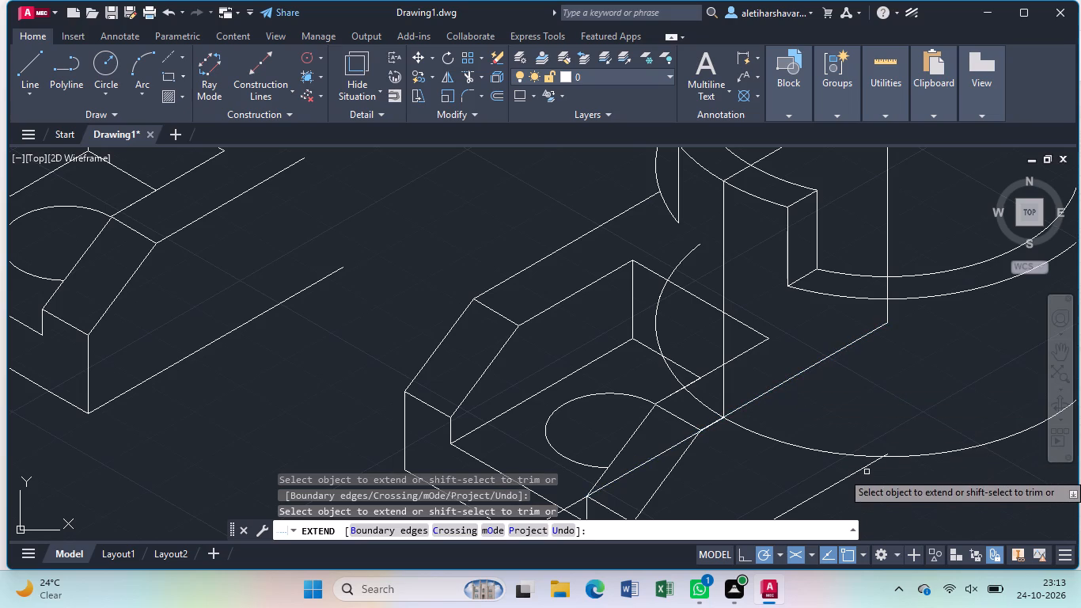
{"action": "key", "text": "Escape"}
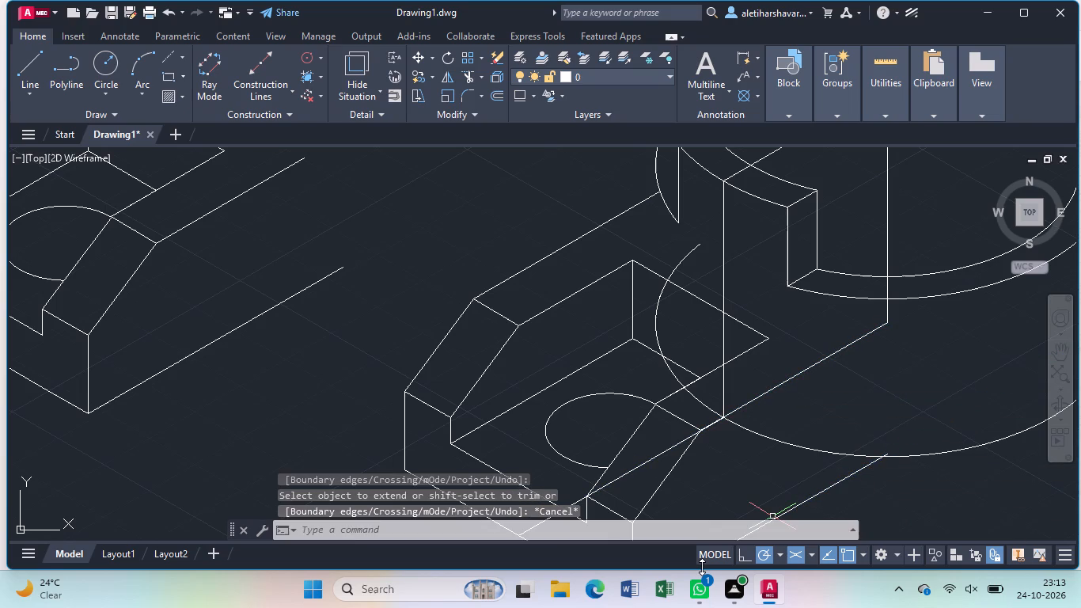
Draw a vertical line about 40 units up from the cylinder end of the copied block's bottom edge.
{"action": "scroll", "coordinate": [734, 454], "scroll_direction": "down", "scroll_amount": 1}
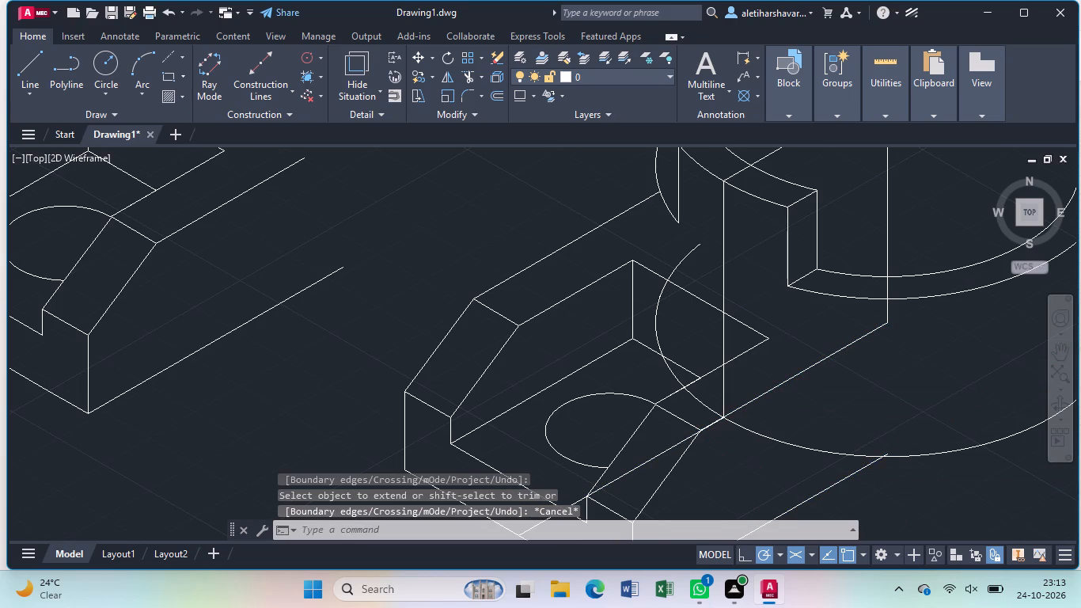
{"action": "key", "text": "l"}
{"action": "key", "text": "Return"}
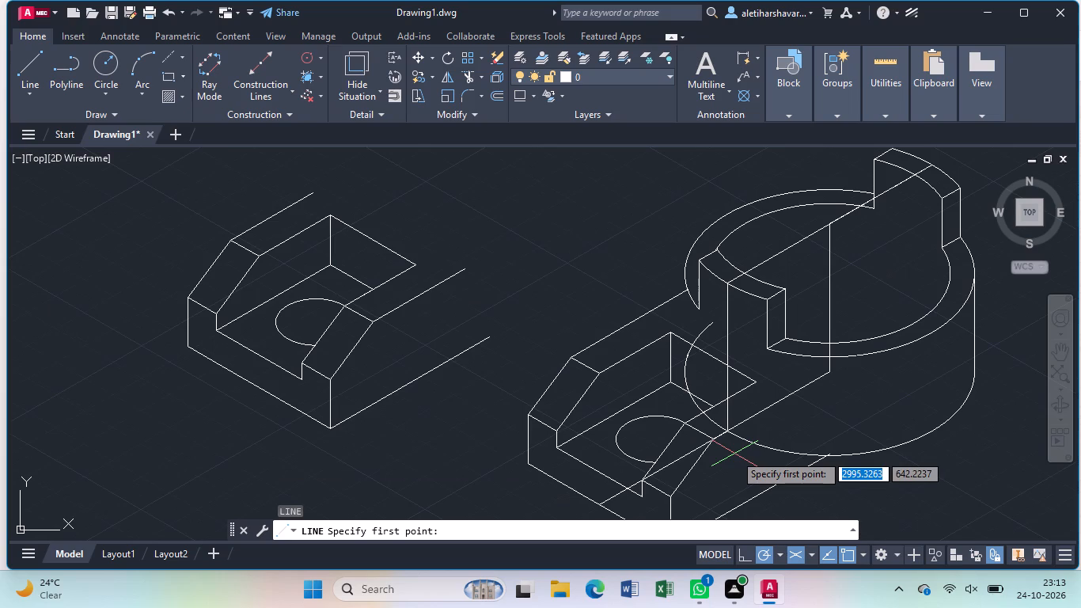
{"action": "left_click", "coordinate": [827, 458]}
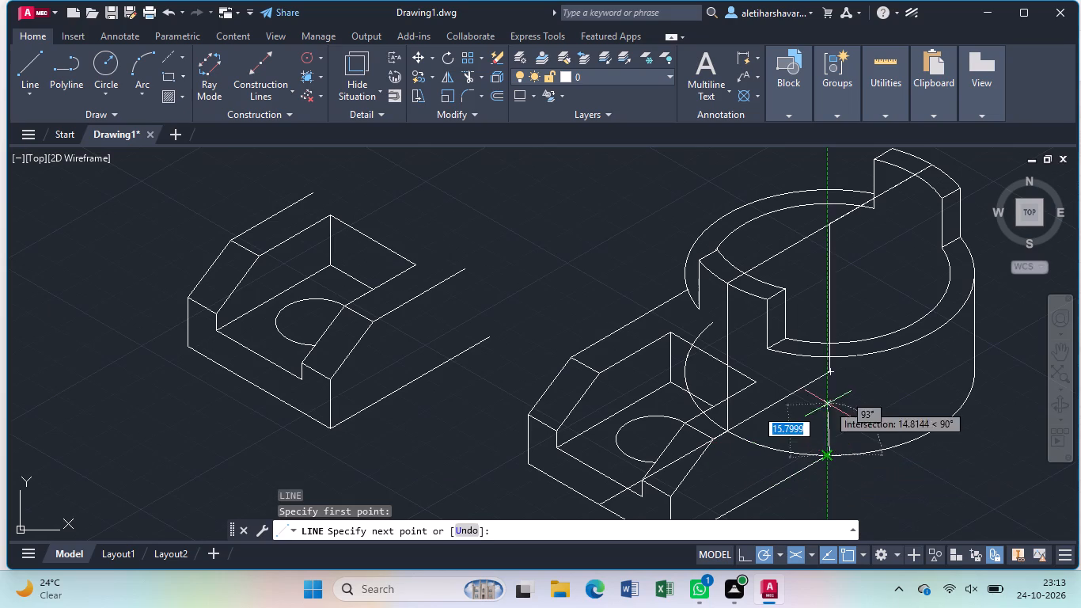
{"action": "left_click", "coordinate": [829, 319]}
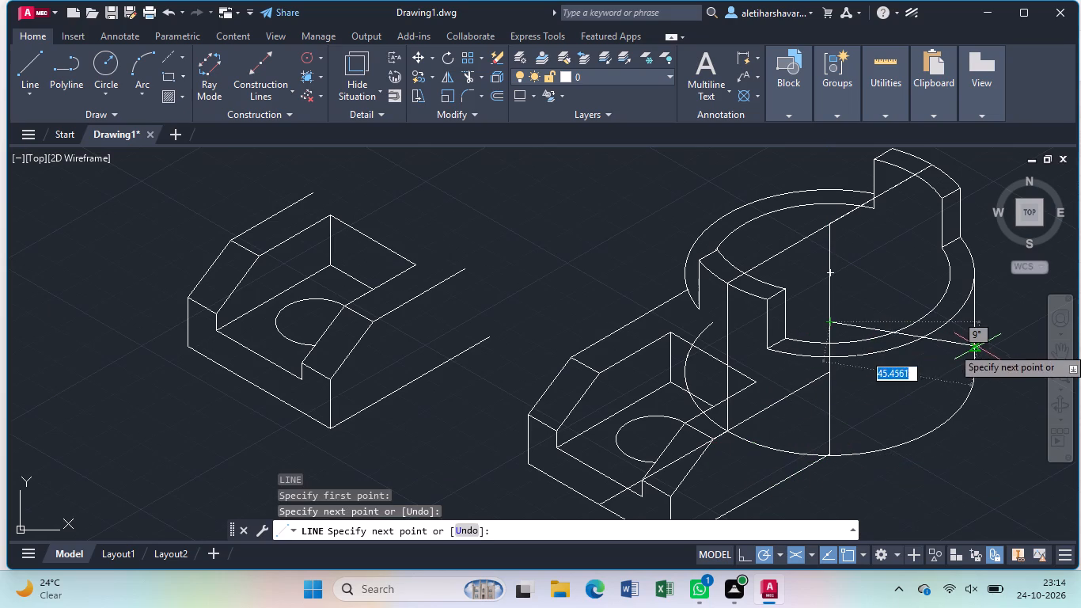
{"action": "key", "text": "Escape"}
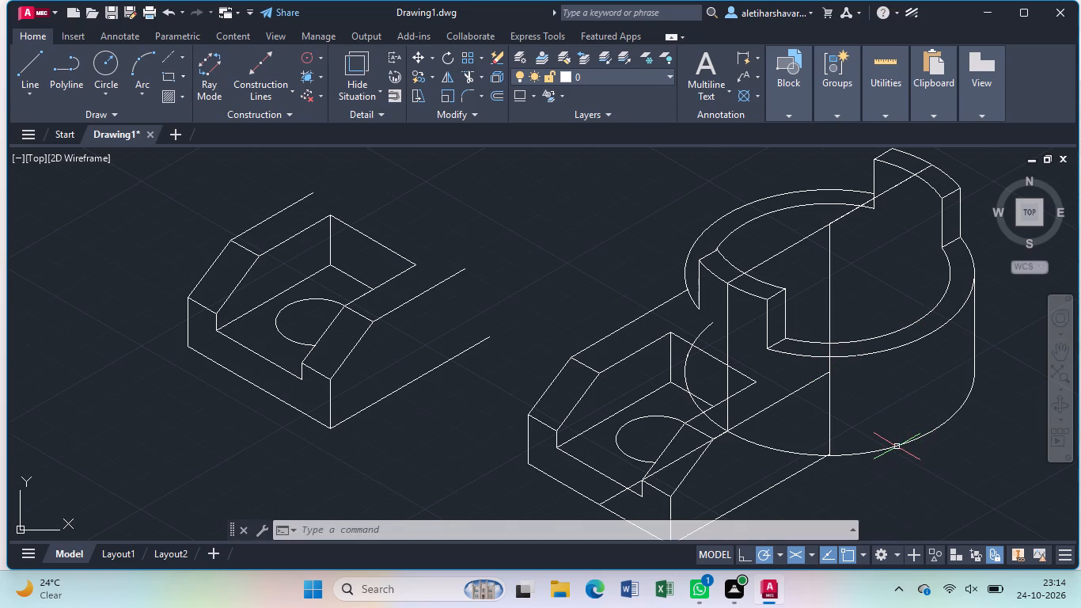
Trim the copied block's bottom edge at the cylinder's base arc and trim away the lower part of the new vertical line.
{"action": "scroll", "coordinate": [895, 449], "scroll_direction": "up", "scroll_amount": 3}
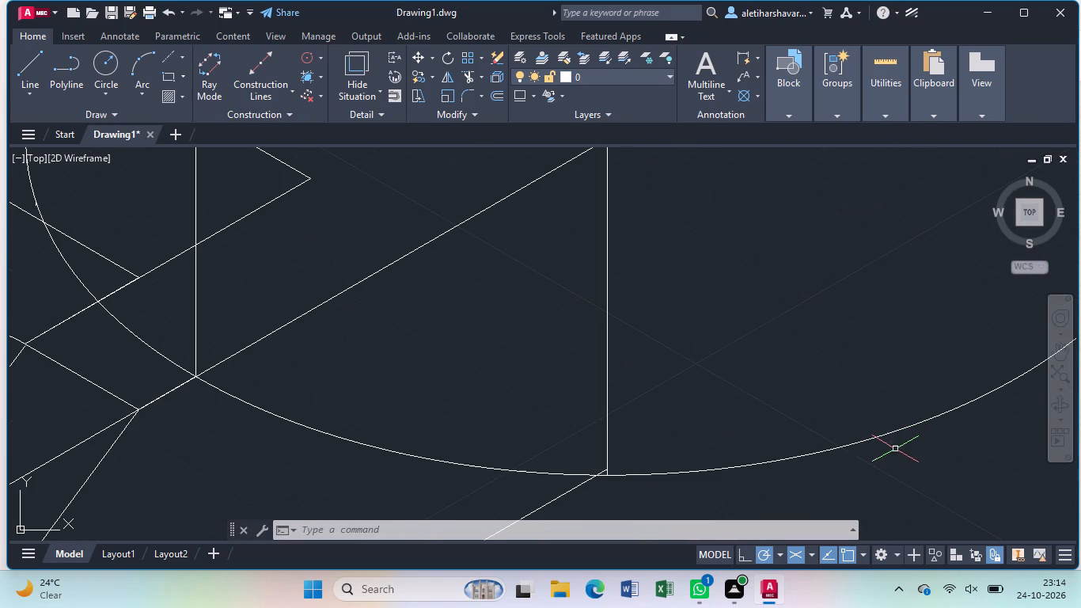
{"action": "scroll", "coordinate": [758, 456], "scroll_direction": "down", "scroll_amount": 1}
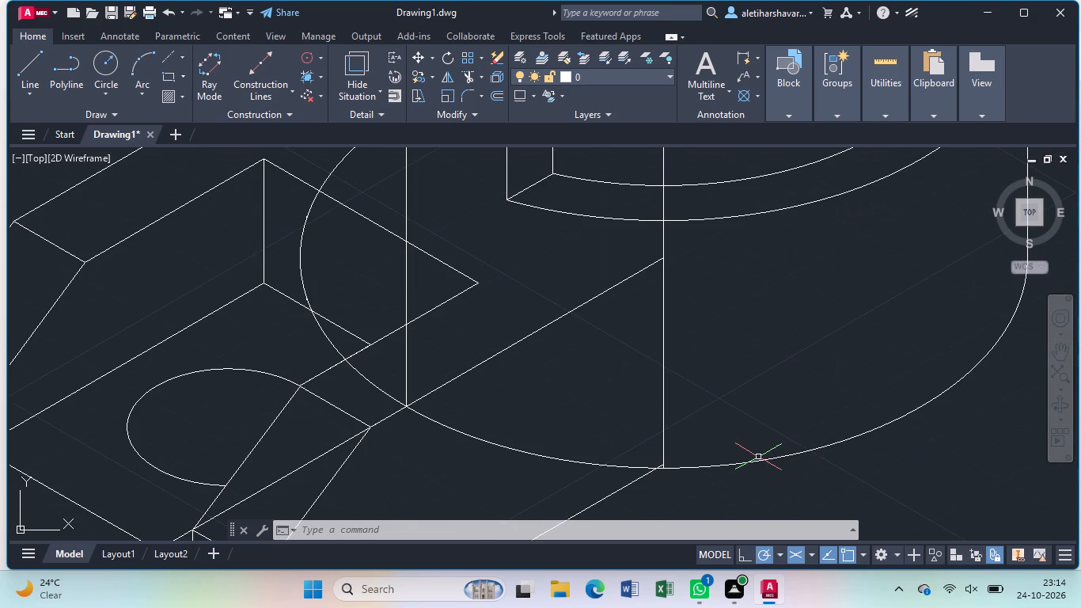
{"action": "type", "text": "tr"}
{"action": "key", "text": "Return"}
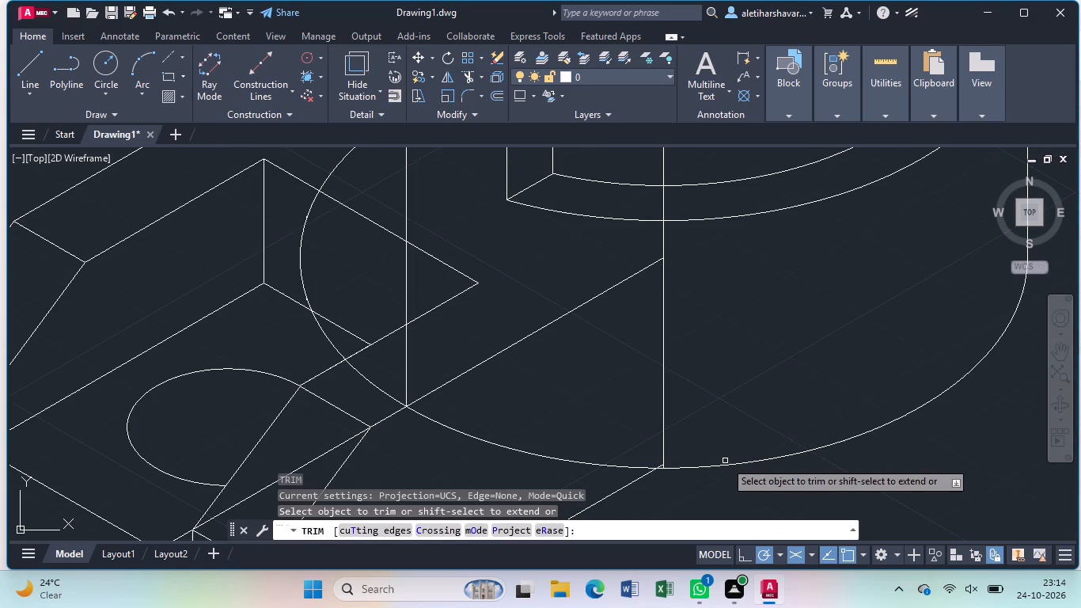
{"action": "scroll", "coordinate": [725, 461], "scroll_direction": "up", "scroll_amount": 2}
{"action": "left_click", "coordinate": [554, 474]}
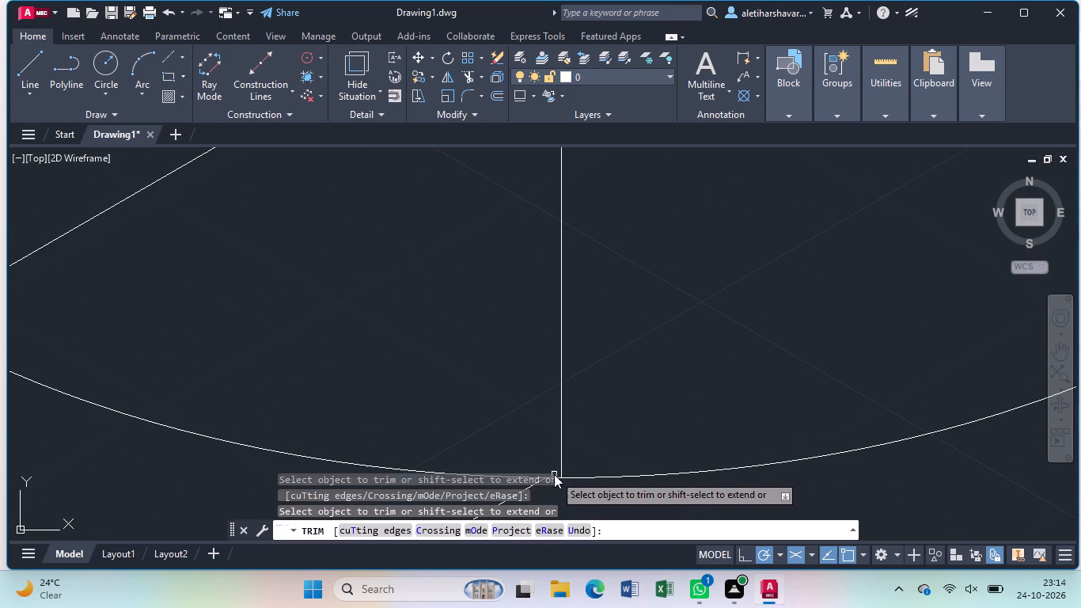
{"action": "left_click", "coordinate": [561, 462]}
{"action": "scroll", "coordinate": [562, 462], "scroll_direction": "down", "scroll_amount": 2}
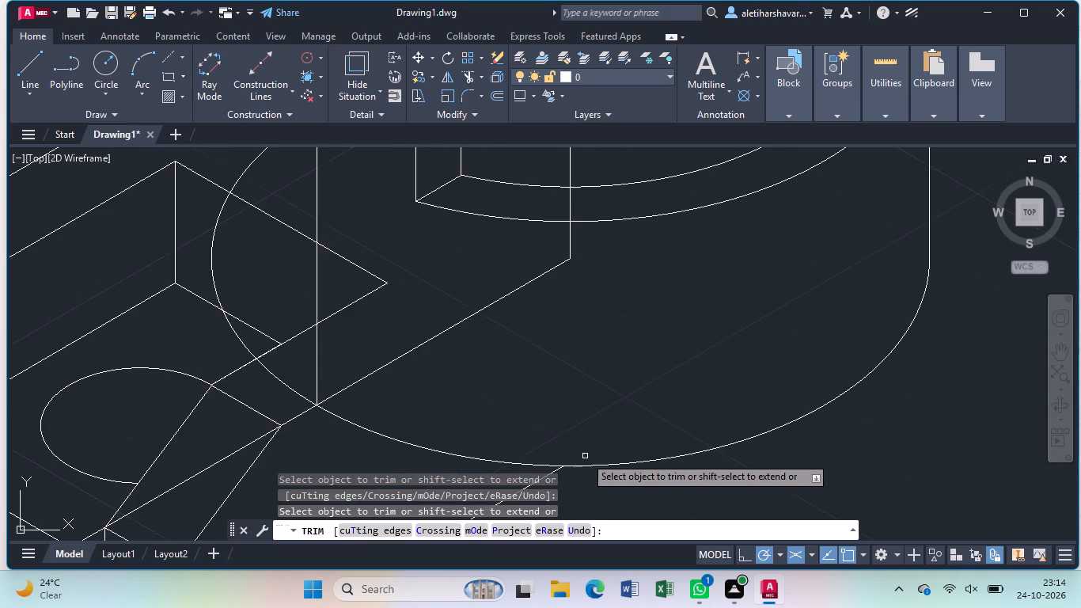
{"action": "scroll", "coordinate": [585, 456], "scroll_direction": "down", "scroll_amount": 2}
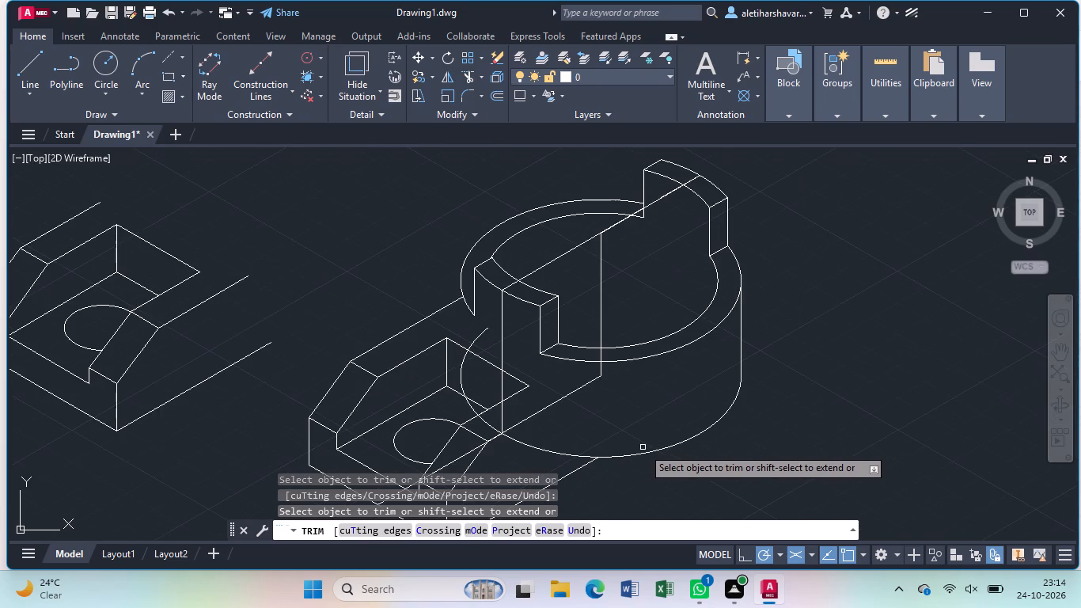
{"action": "key", "text": "Escape"}
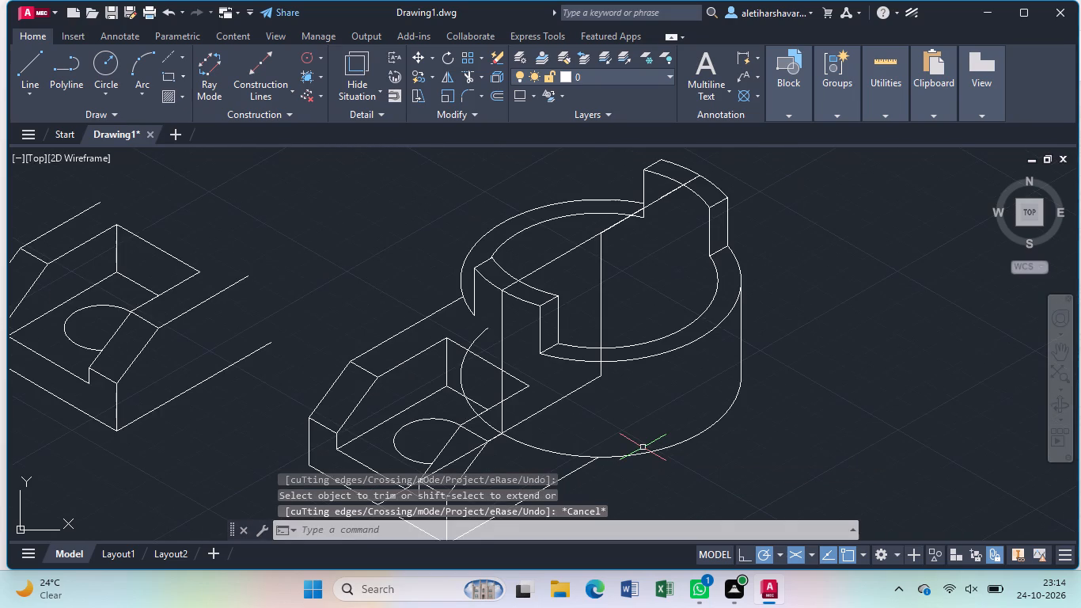
Draw a vertical line about 86 units up from the trimmed end of the block's bottom edge, past the cylinder's top.
{"action": "key", "text": "l"}
{"action": "key", "text": "Return"}
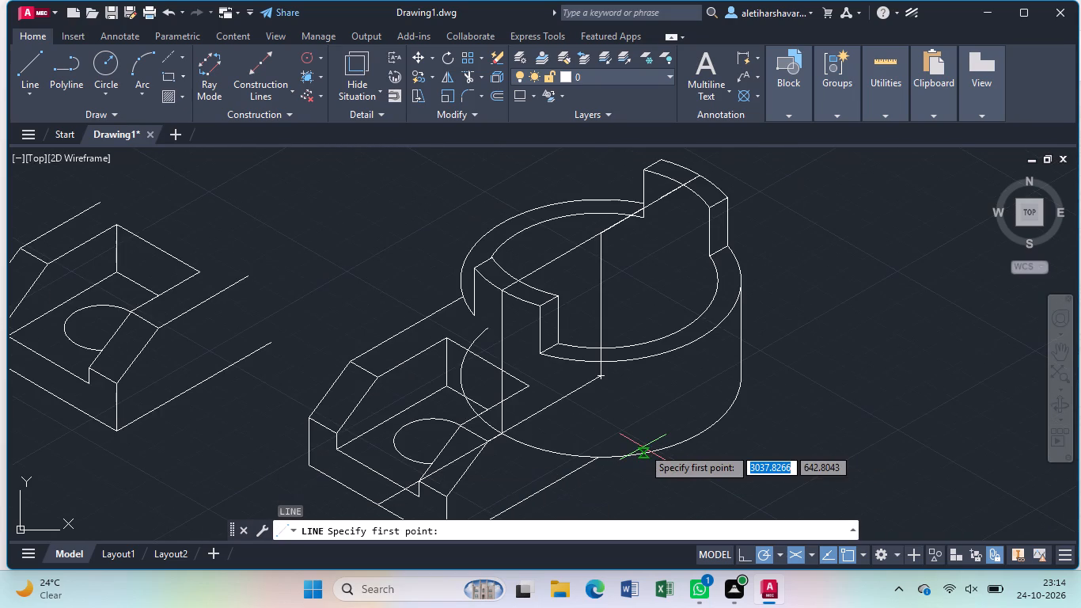
{"action": "left_click", "coordinate": [596, 460]}
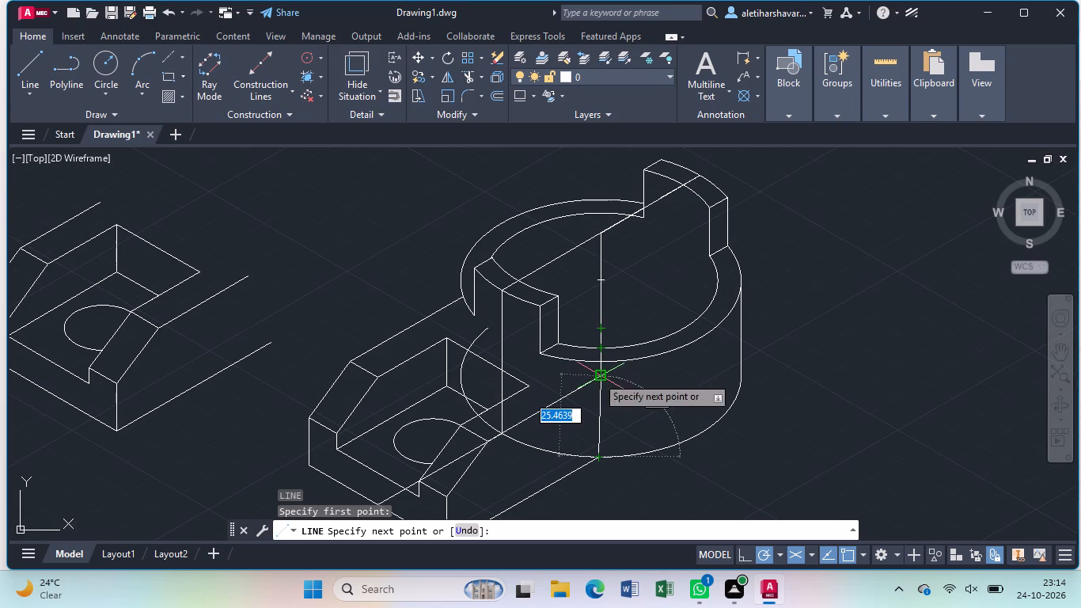
{"action": "left_click", "coordinate": [590, 182]}
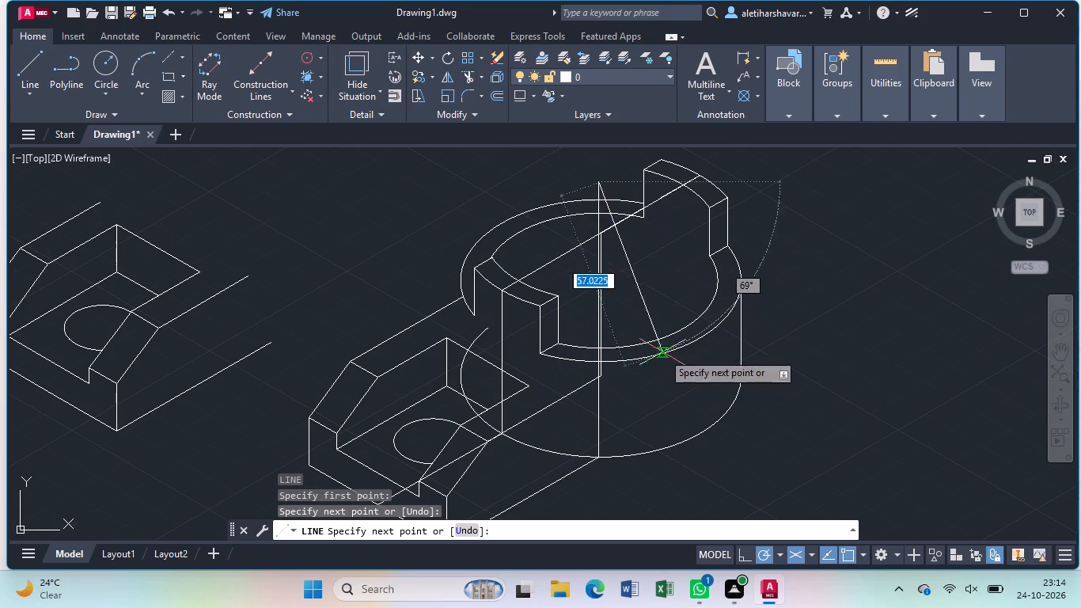
{"action": "key", "text": "Escape"}
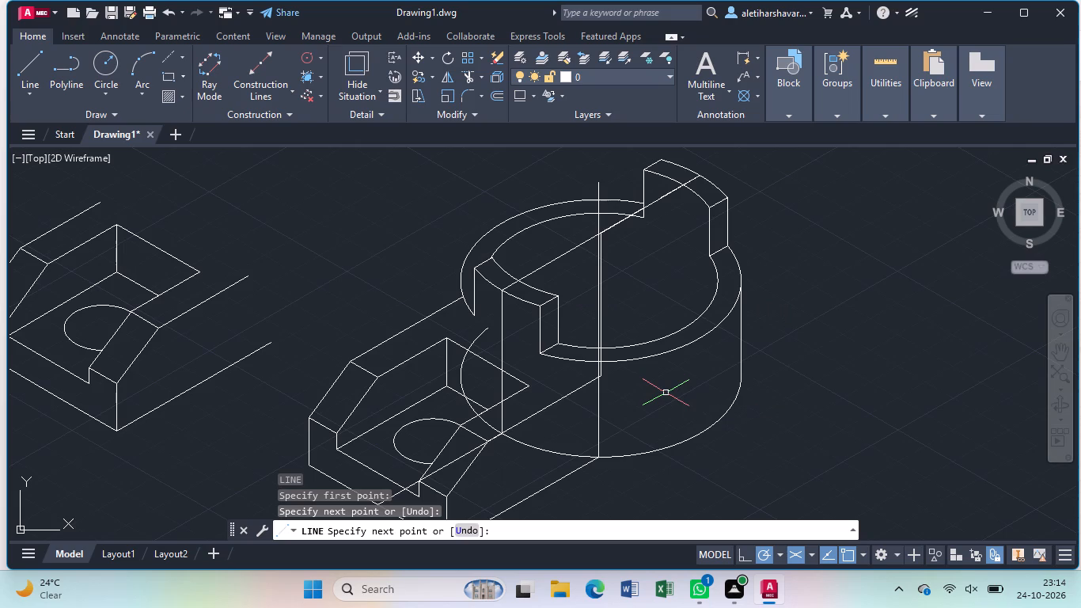
Trim both vertical lines between the cylinder's outer front rim and the end of the block's extended upper front edge.
{"action": "type", "text": "tr"}
{"action": "key", "text": "Return"}
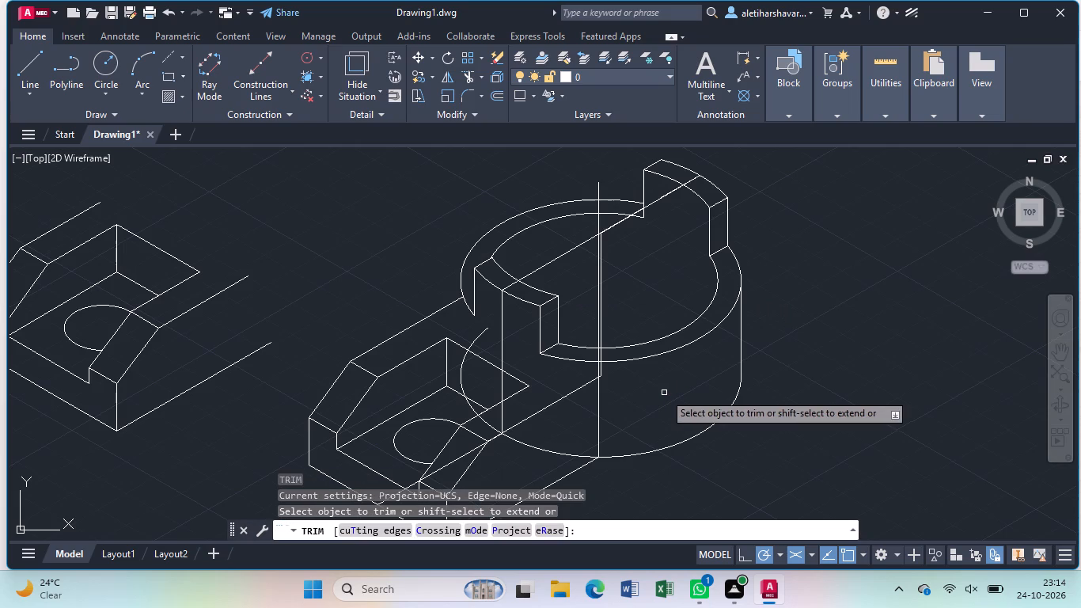
{"action": "double_click", "coordinate": [601, 370]}
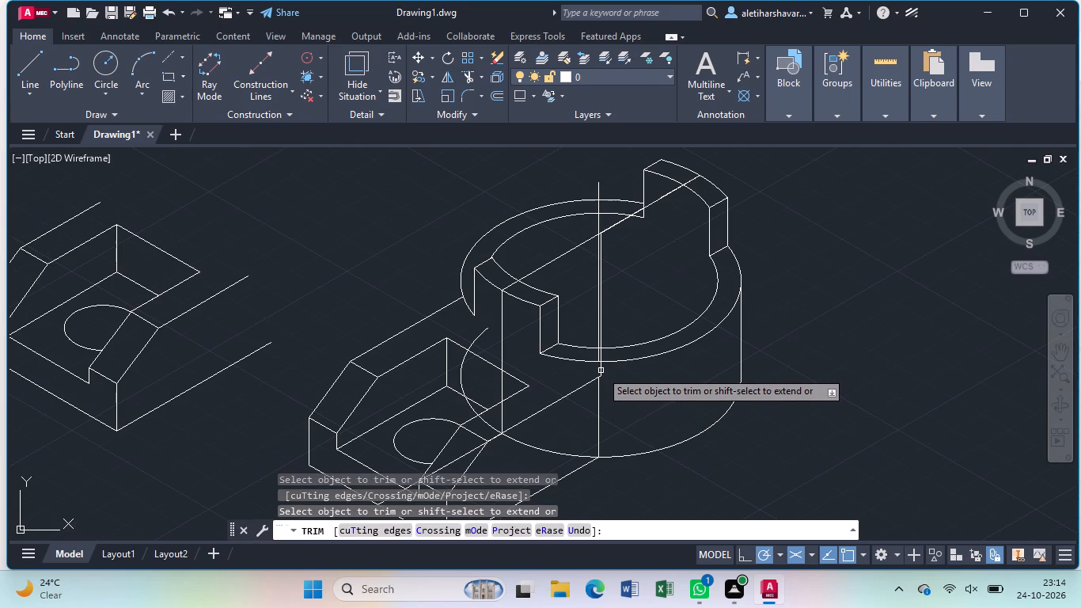
{"action": "left_click", "coordinate": [601, 370]}
{"action": "left_click", "coordinate": [602, 370]}
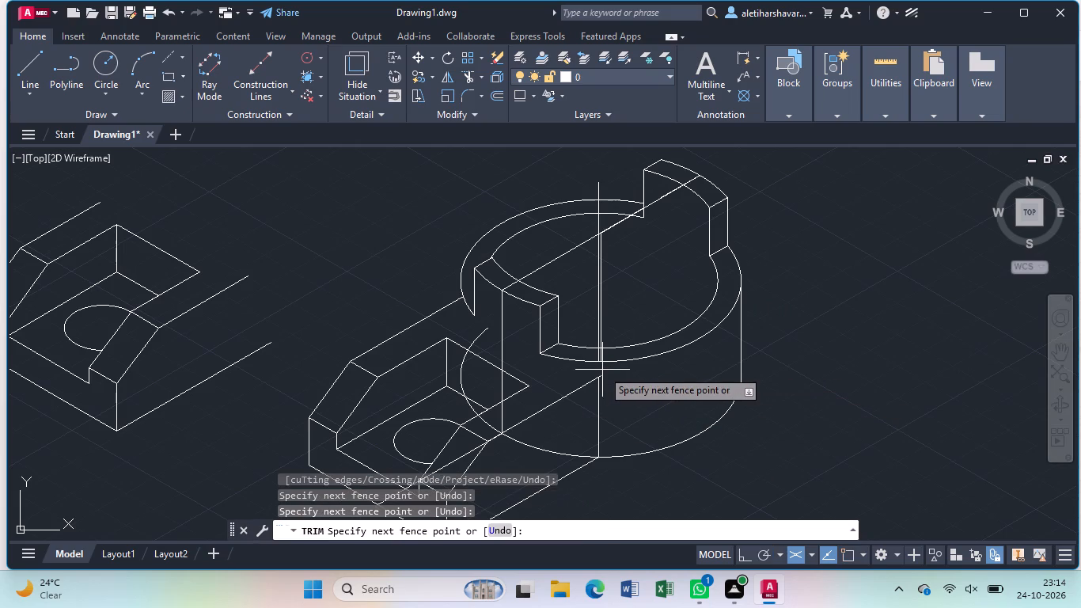
{"action": "left_click", "coordinate": [601, 376]}
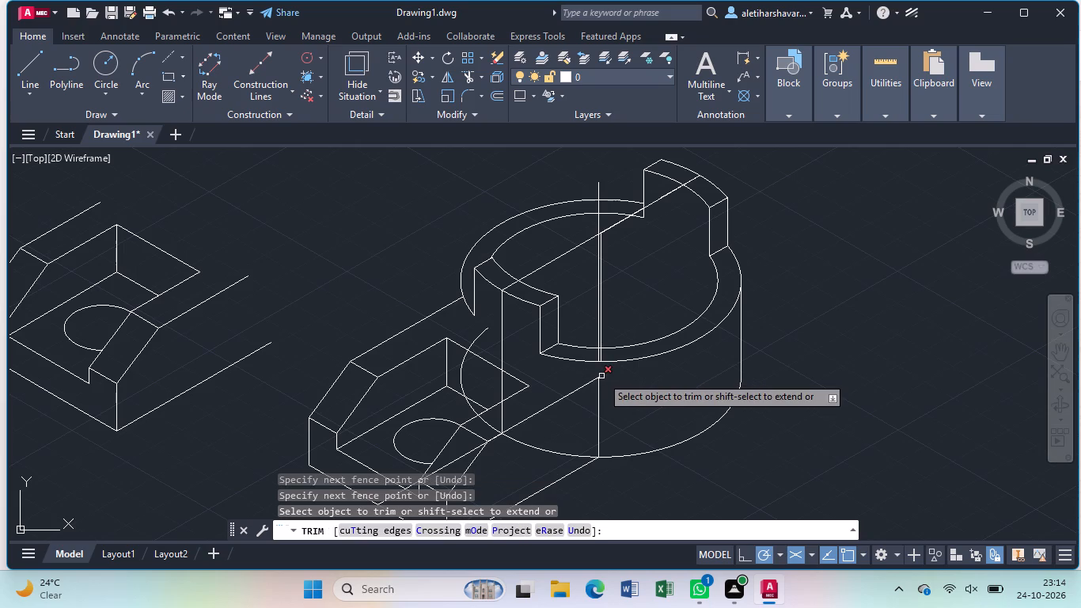
{"action": "left_click", "coordinate": [601, 376]}
{"action": "scroll", "coordinate": [596, 374], "scroll_direction": "up", "scroll_amount": 3}
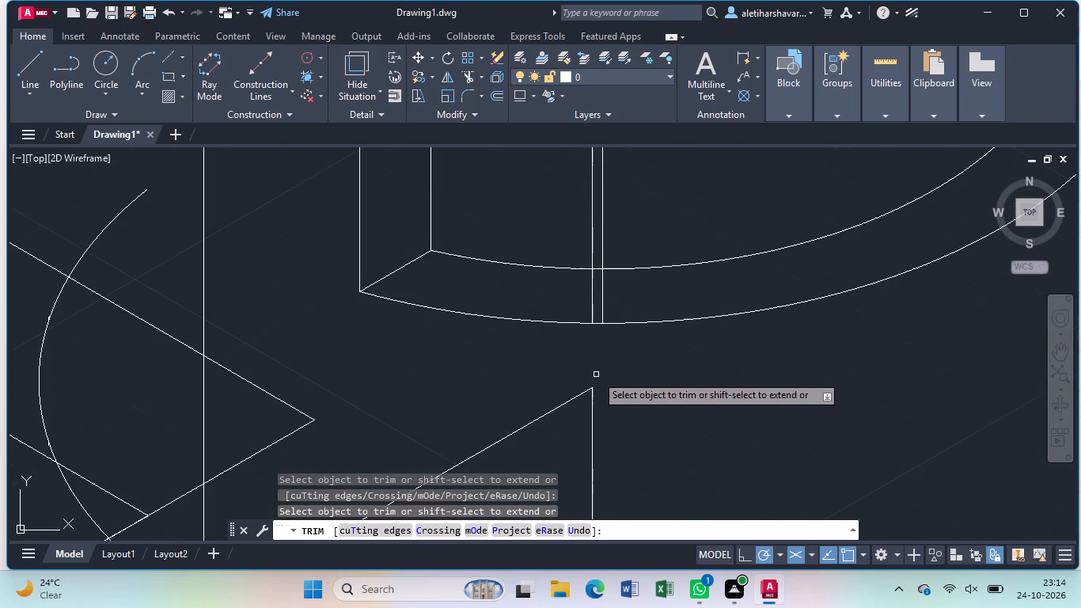
{"action": "scroll", "coordinate": [596, 365], "scroll_direction": "down", "scroll_amount": 3}
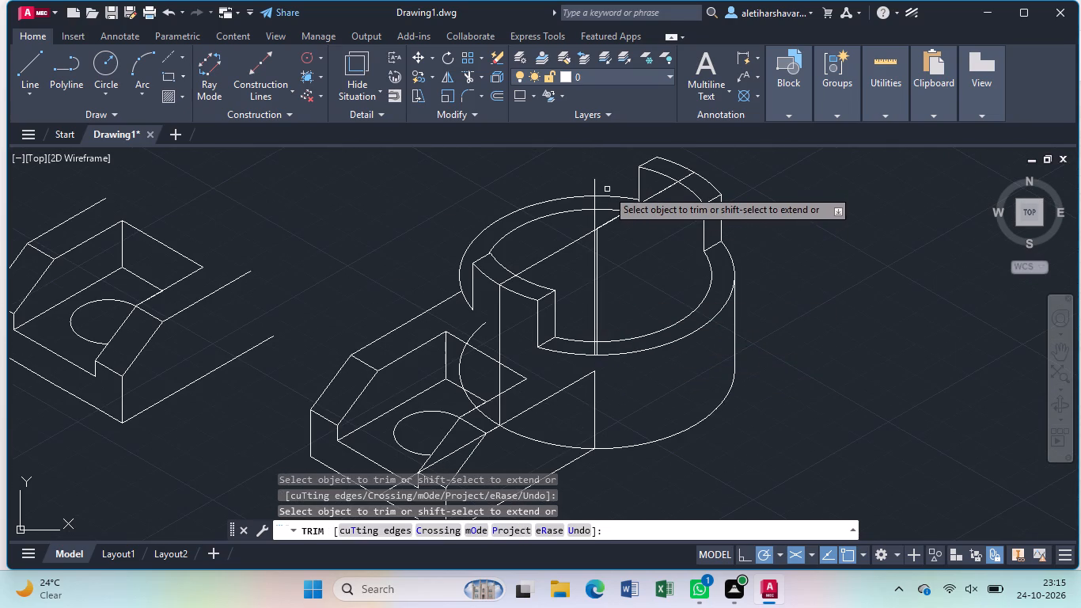
{"action": "key", "text": "Escape"}
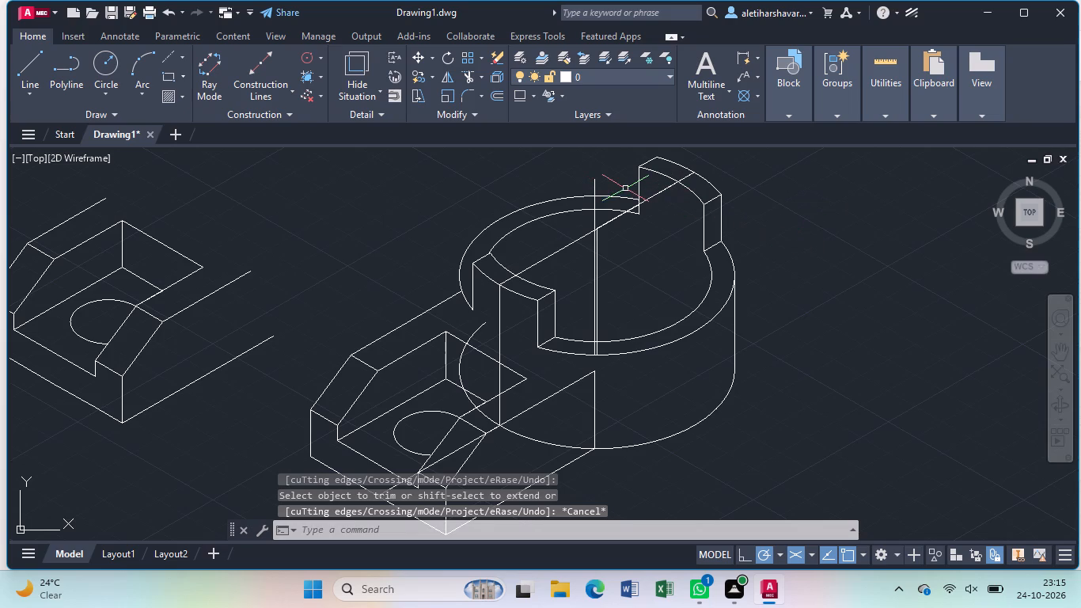
Delete the leftover upper portion of the long vertical line above the cylinder's front rim.
{"action": "left_click", "coordinate": [594, 185]}
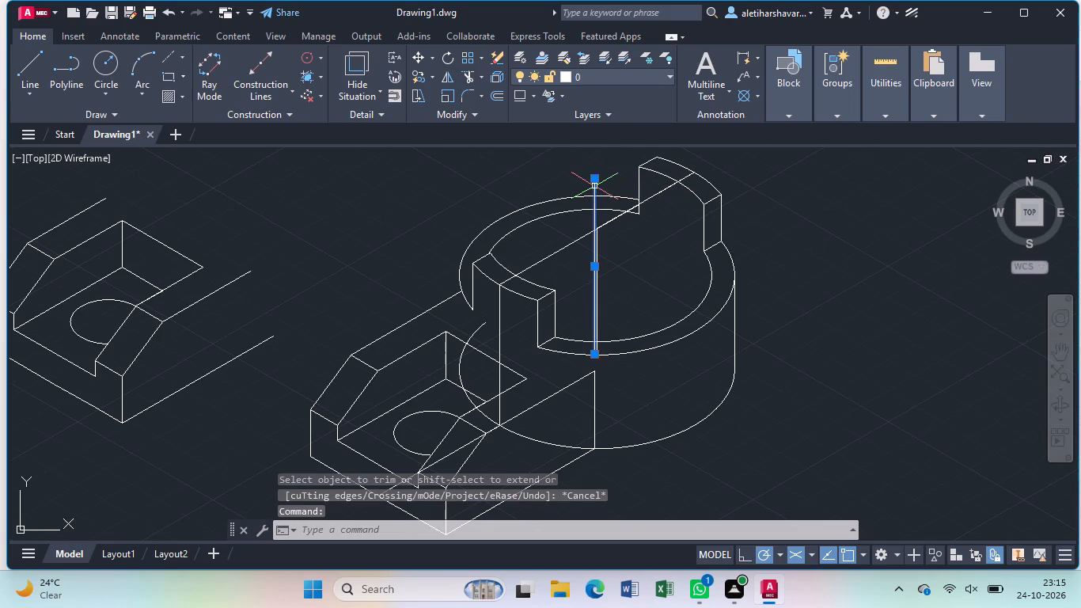
{"action": "key", "text": "Delete"}
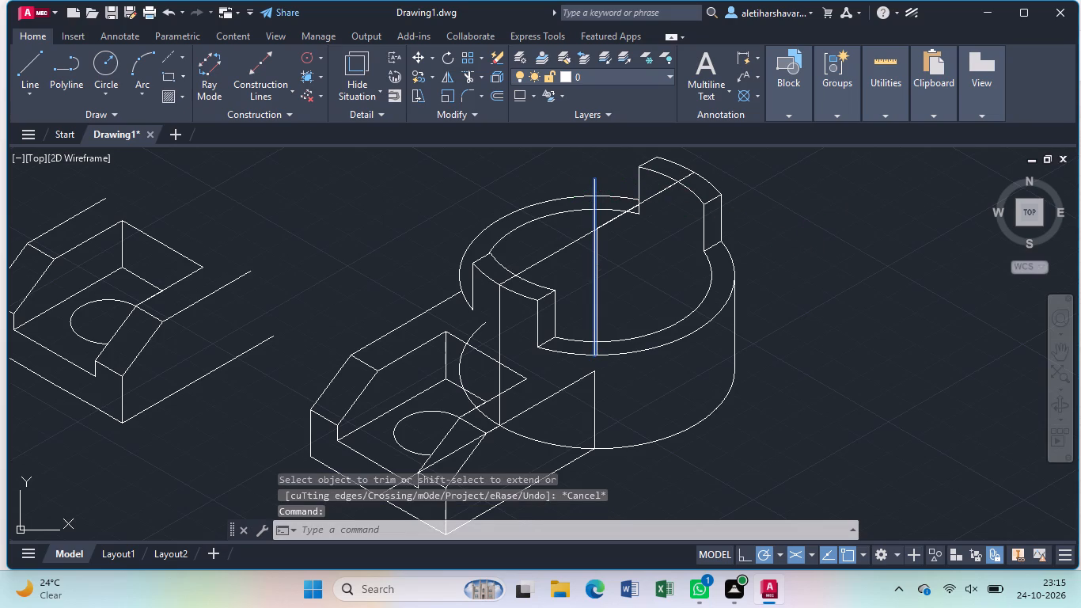
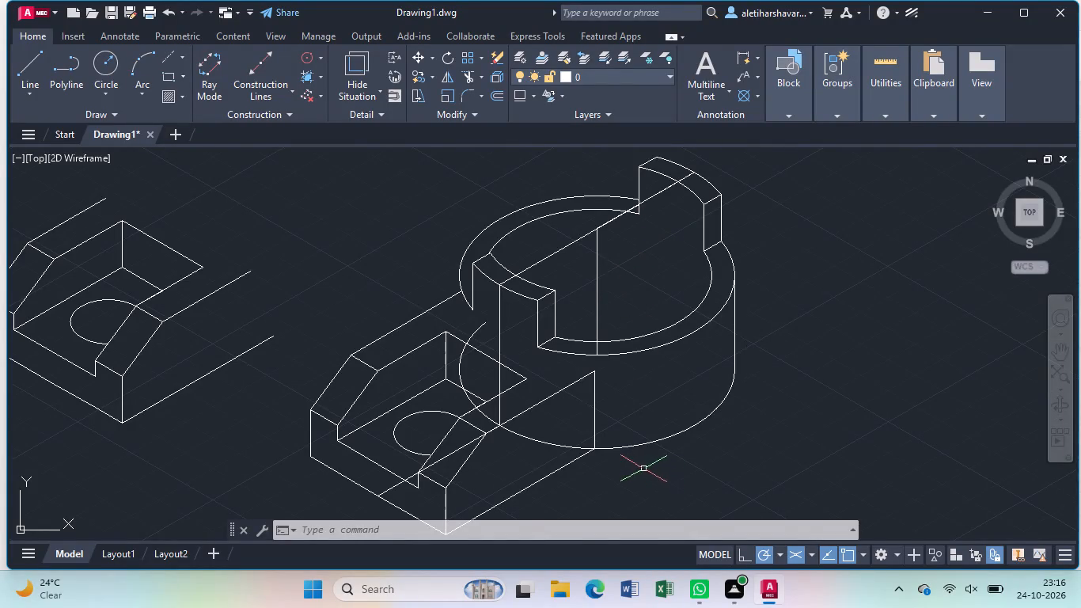
Copy the cylinder's base arc vertically from the block's bottom edge end to the end of its extended upper front edge.
{"action": "left_click", "coordinate": [550, 444]}
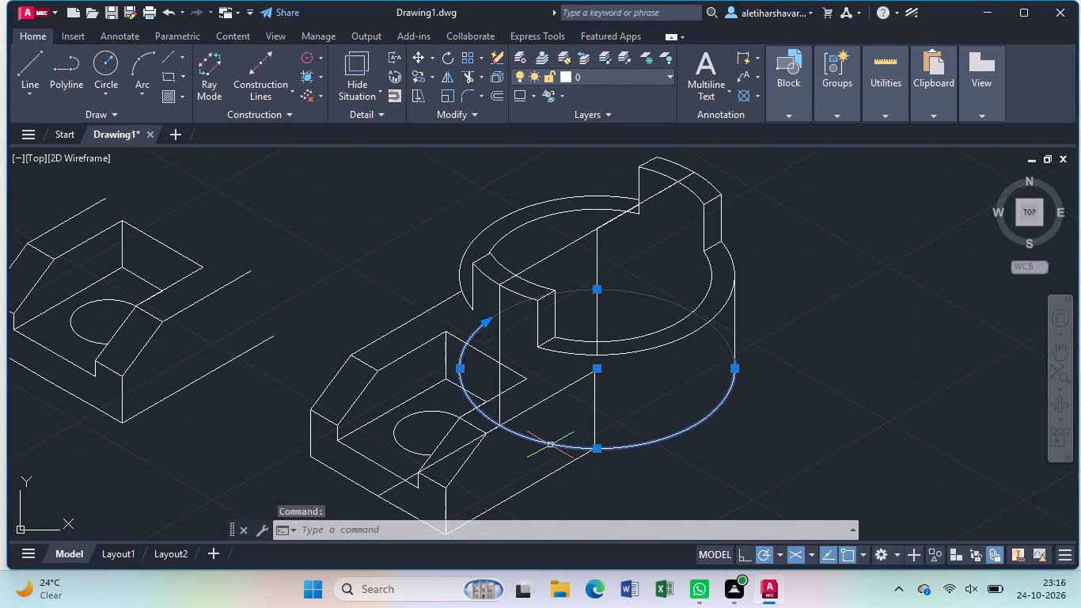
{"action": "key", "text": "c"}
{"action": "key", "text": "o"}
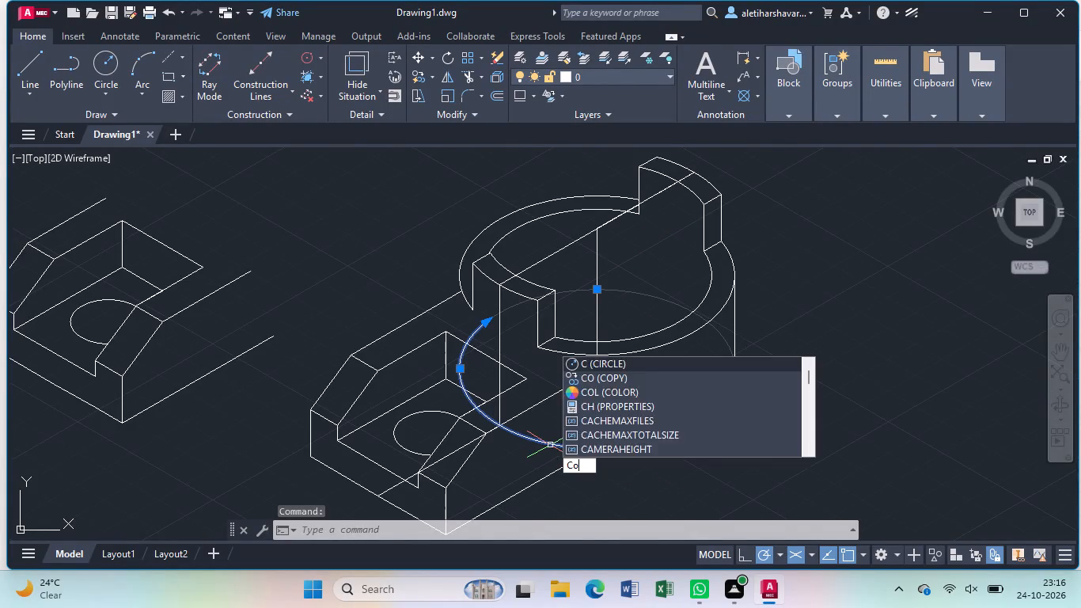
{"action": "key", "text": "Return"}
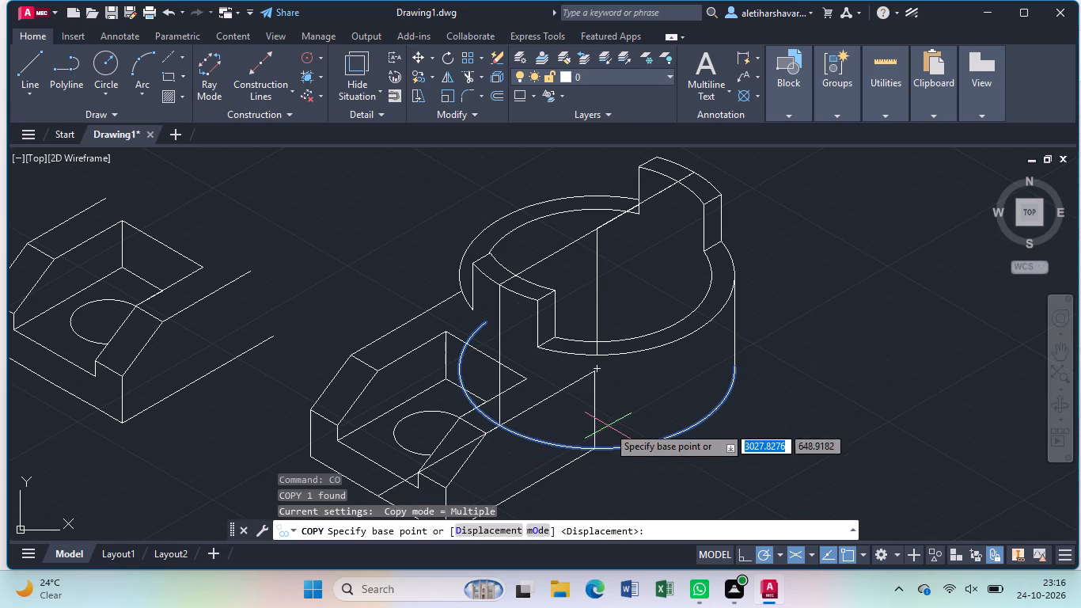
{"action": "left_click", "coordinate": [592, 450]}
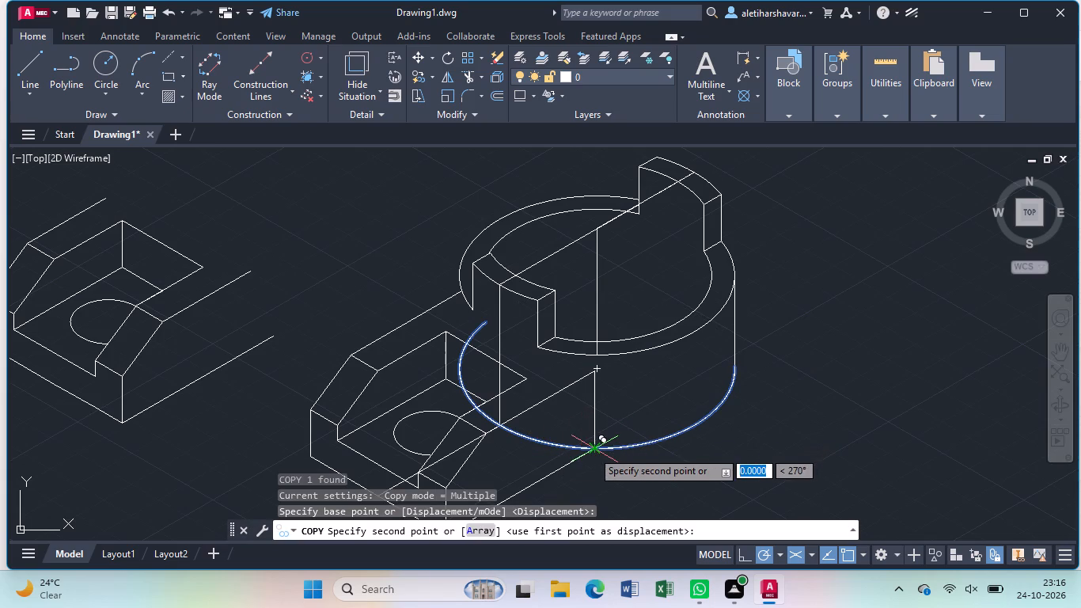
{"action": "left_click", "coordinate": [595, 375]}
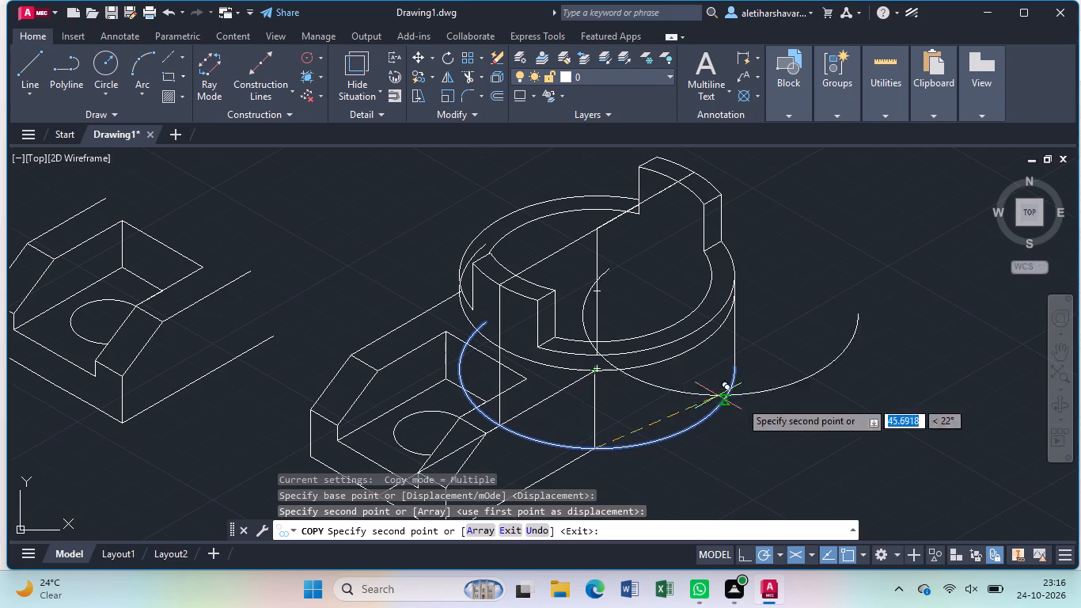
{"action": "key", "text": "Escape"}
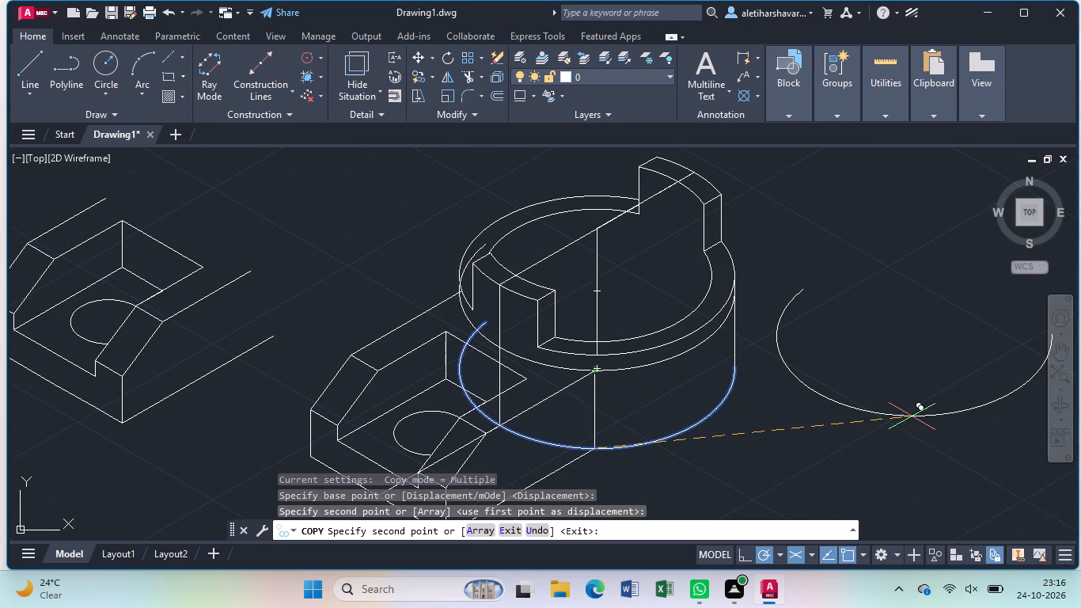
Trim the copied arc beyond the block's width, the block's back edge overshoot, and the base arc's tip above the copied arc.
{"action": "type", "text": "tr"}
{"action": "key", "text": "Return"}
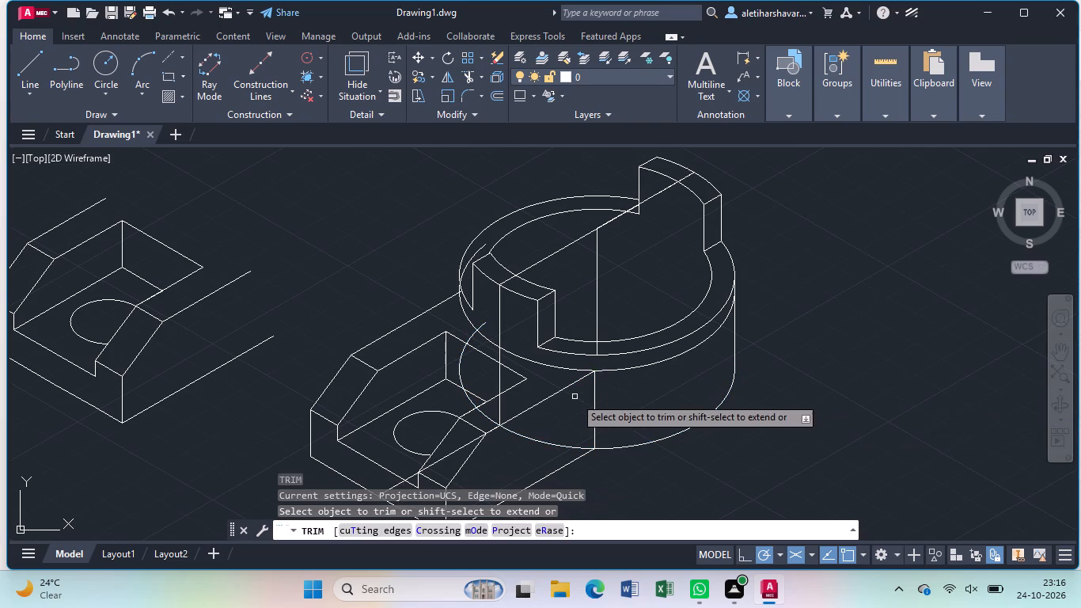
{"action": "left_click", "coordinate": [634, 368]}
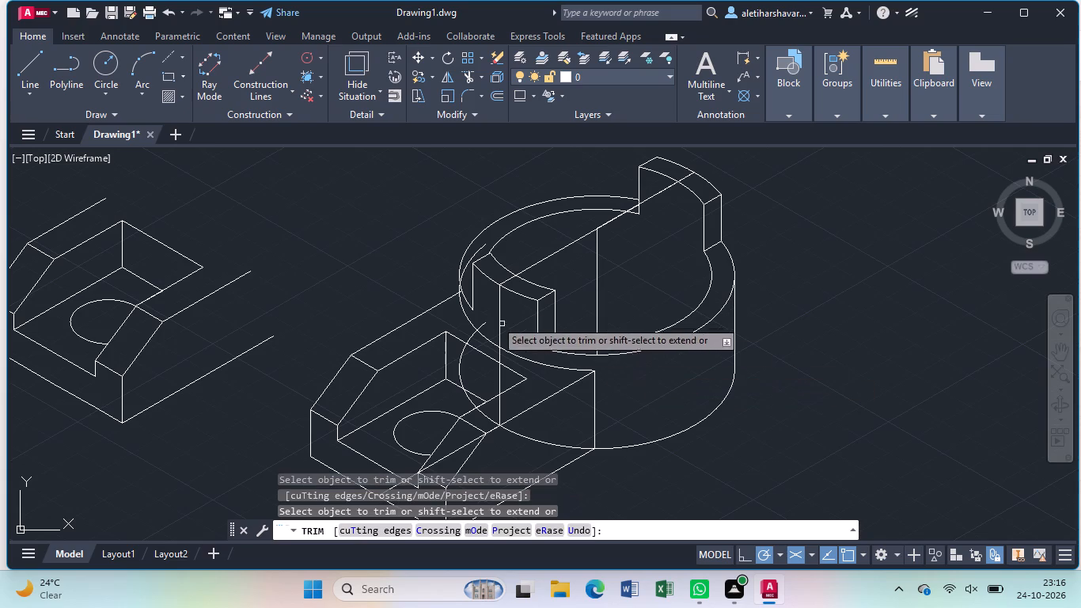
{"action": "left_click", "coordinate": [468, 266]}
{"action": "scroll", "coordinate": [448, 280], "scroll_direction": "up", "scroll_amount": 2}
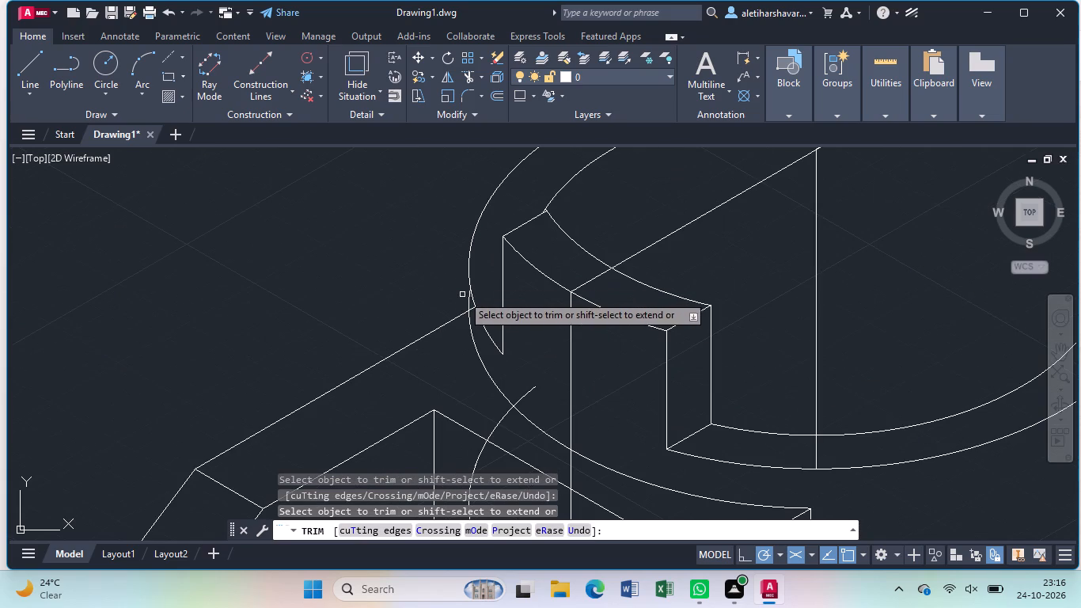
{"action": "left_click", "coordinate": [468, 302]}
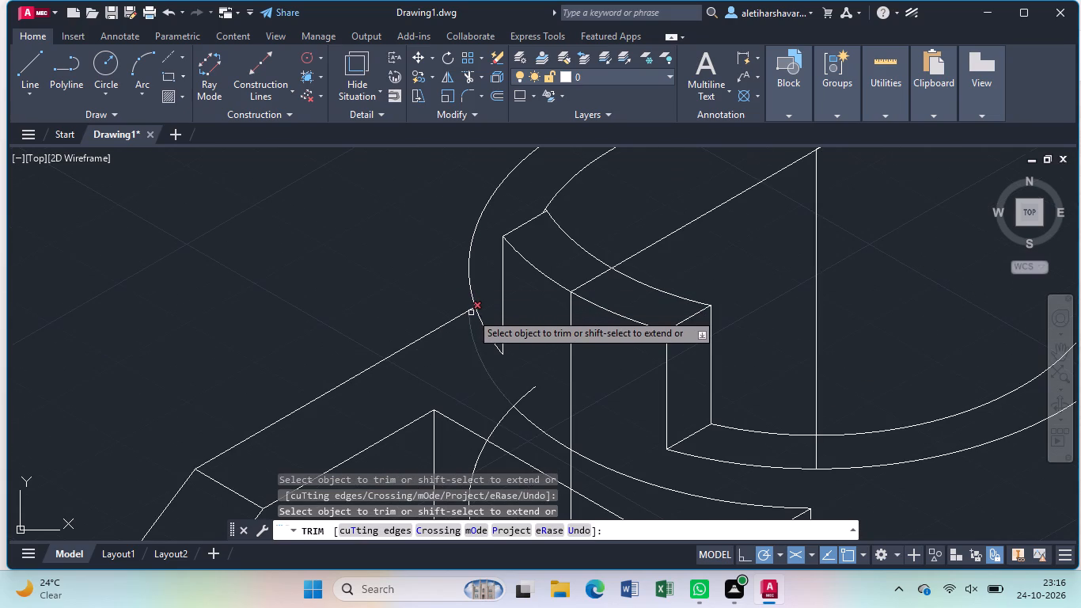
{"action": "left_click", "coordinate": [472, 308]}
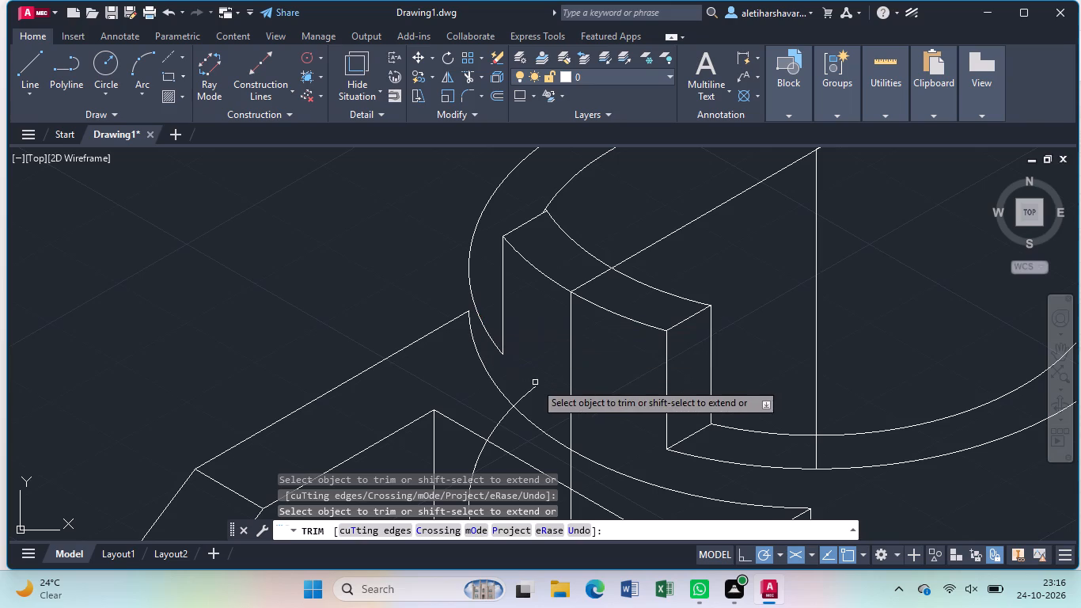
{"action": "left_click", "coordinate": [534, 389]}
Trim away the long vertical line running from the cylinder's front raised wall down to the block's upper front edge.
{"action": "scroll", "coordinate": [534, 389], "scroll_direction": "down", "scroll_amount": 1}
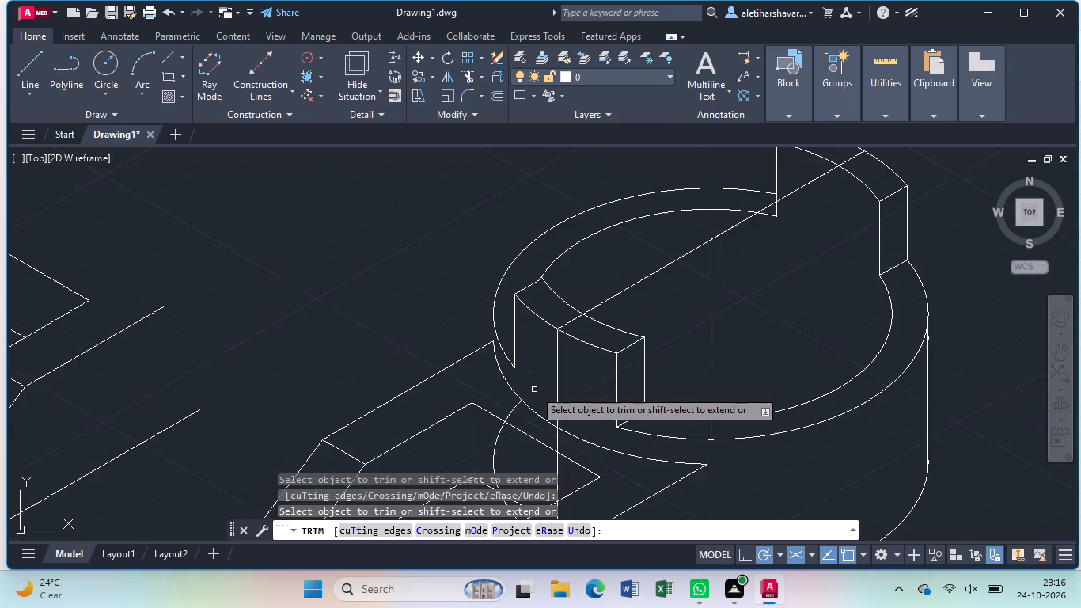
{"action": "scroll", "coordinate": [534, 389], "scroll_direction": "down", "scroll_amount": 2}
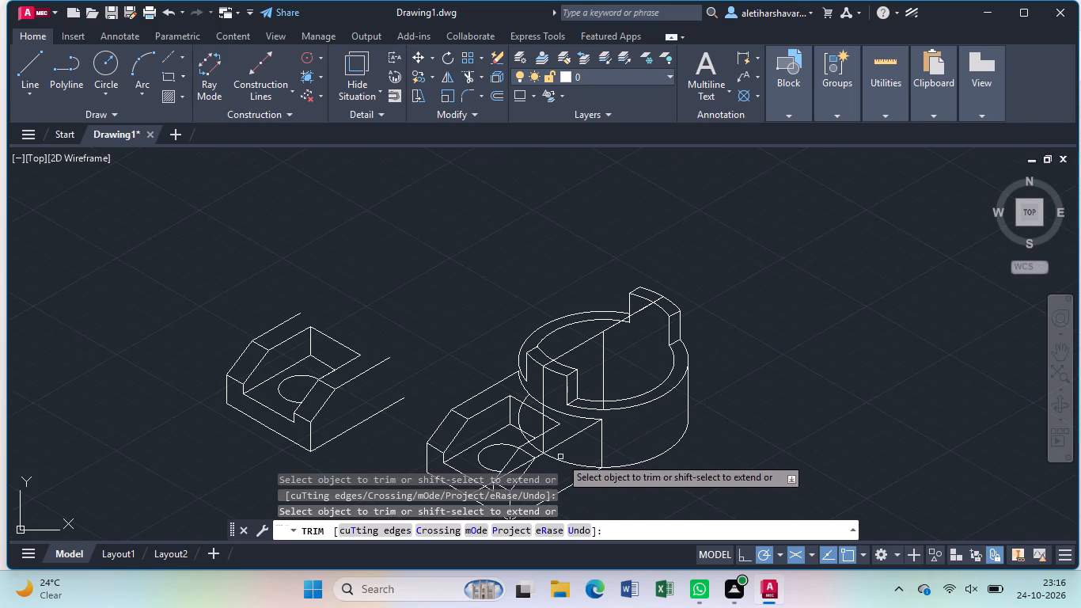
{"action": "left_click", "coordinate": [544, 382]}
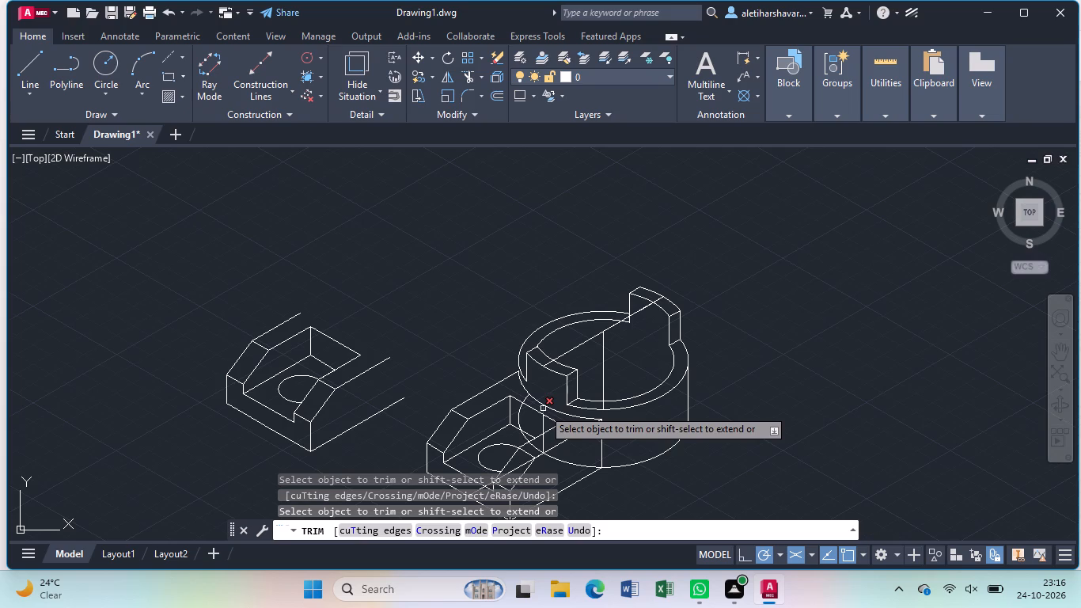
{"action": "left_click", "coordinate": [543, 408]}
{"action": "left_click", "coordinate": [541, 424]}
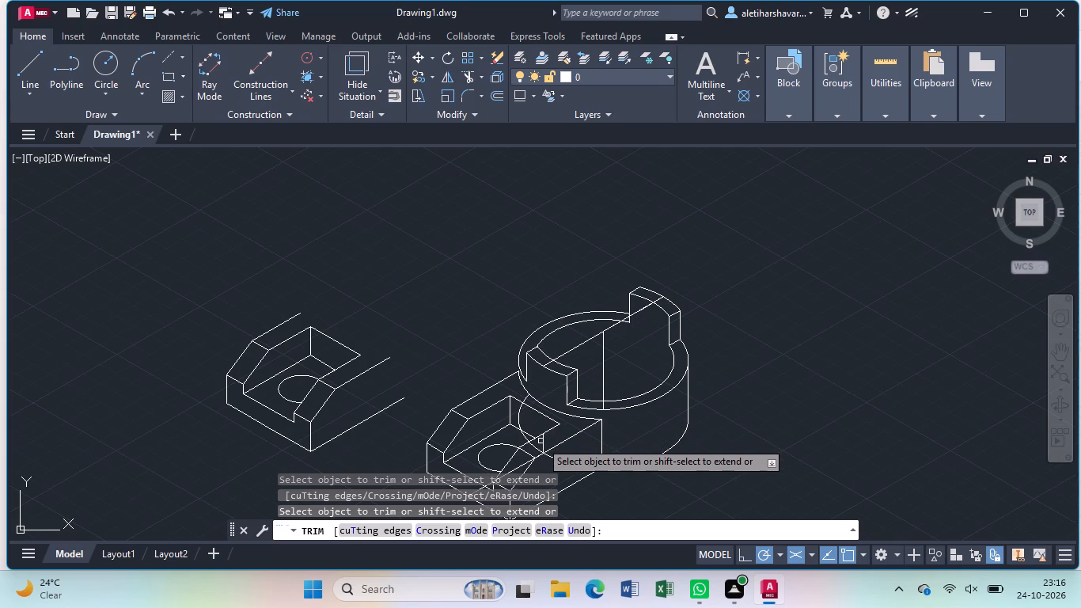
{"action": "left_click", "coordinate": [544, 446]}
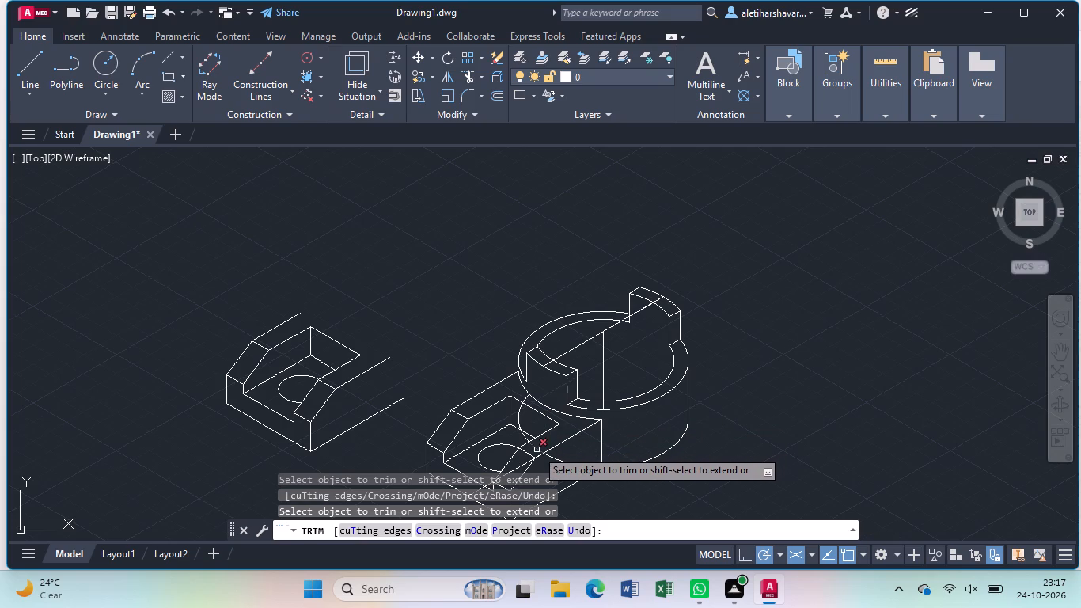
Trim away all base arc segments and leftover fragments crossing the block's top, pocket and front face, up to the vertical joint line.
{"action": "left_click", "coordinate": [537, 450]}
{"action": "left_click", "coordinate": [525, 438]}
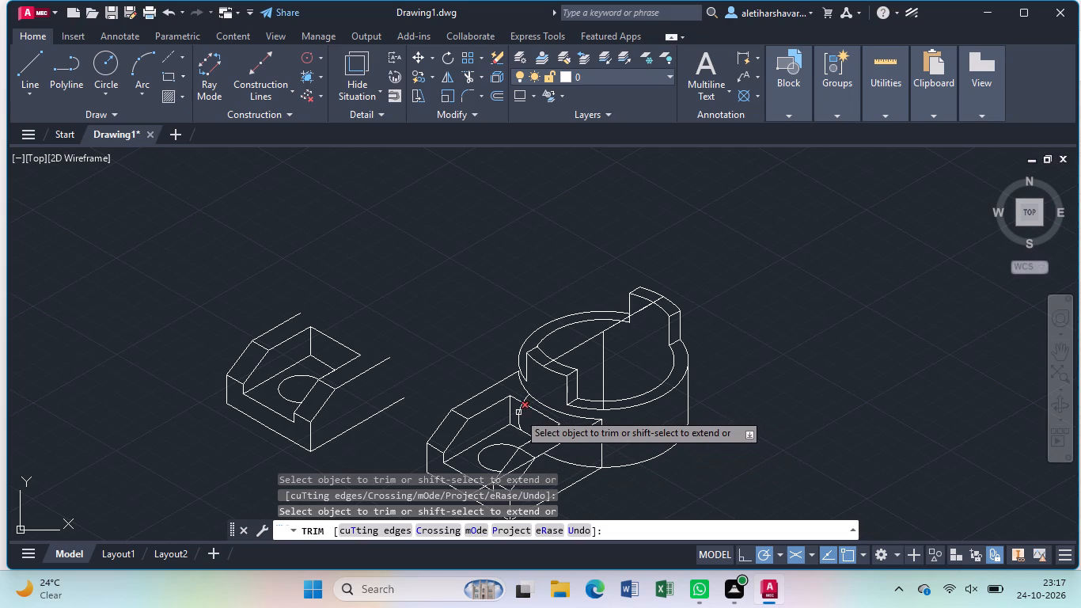
{"action": "left_click", "coordinate": [517, 413]}
{"action": "left_click", "coordinate": [518, 408]}
{"action": "left_click", "coordinate": [518, 407]}
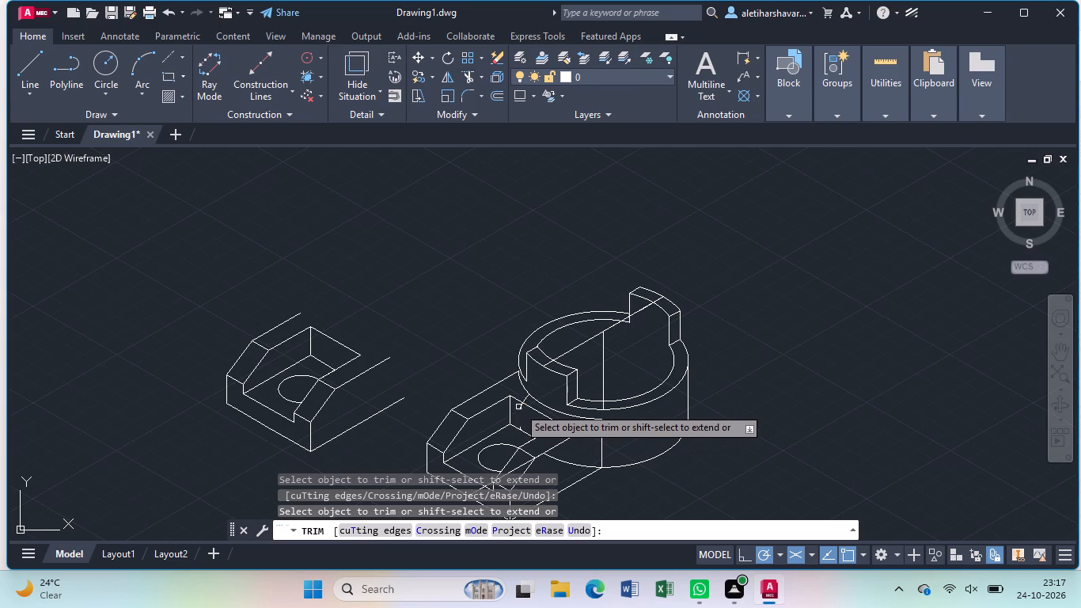
{"action": "left_click", "coordinate": [518, 407]}
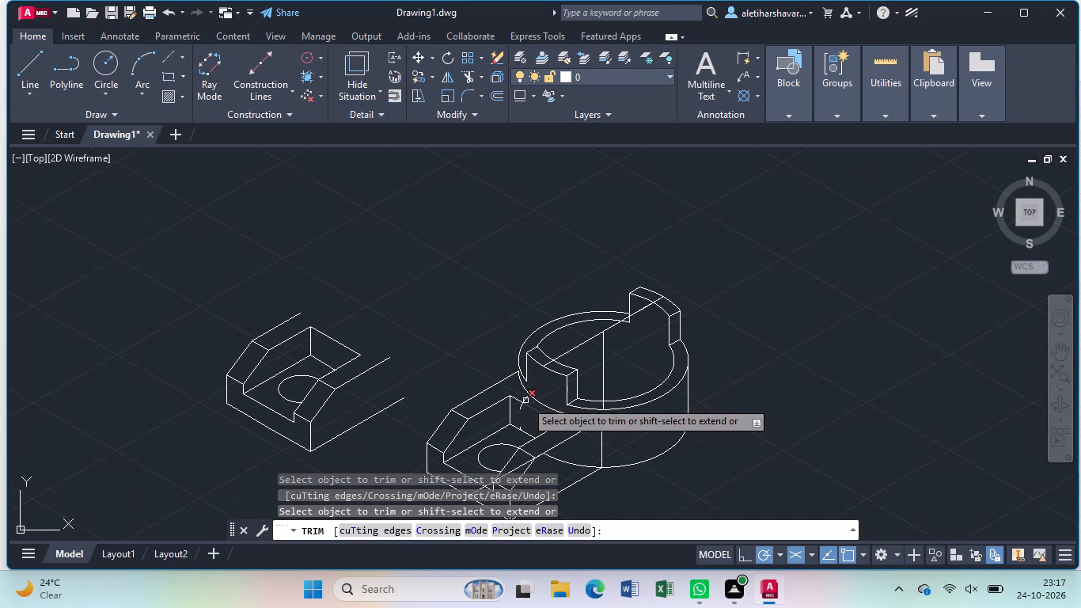
{"action": "scroll", "coordinate": [525, 401], "scroll_direction": "up", "scroll_amount": 2}
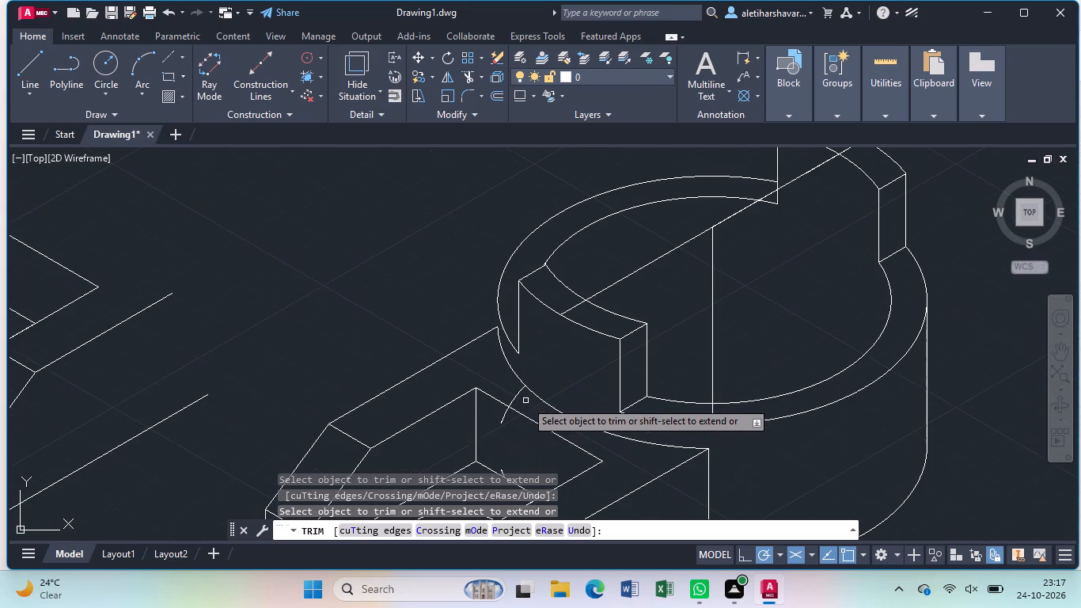
{"action": "left_click", "coordinate": [518, 397]}
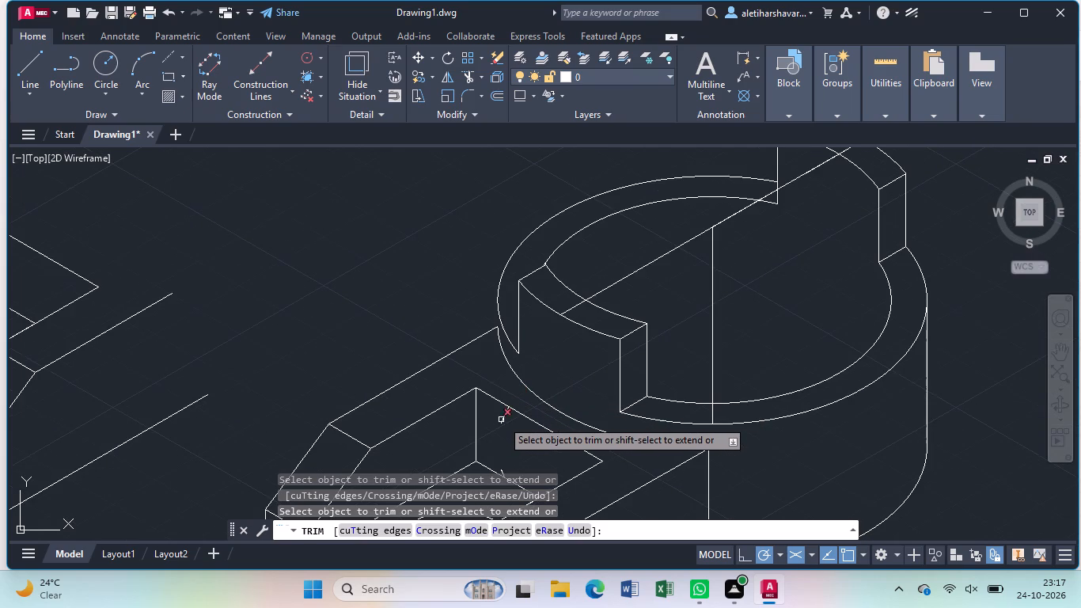
{"action": "left_click", "coordinate": [506, 418]}
{"action": "left_click", "coordinate": [502, 422]}
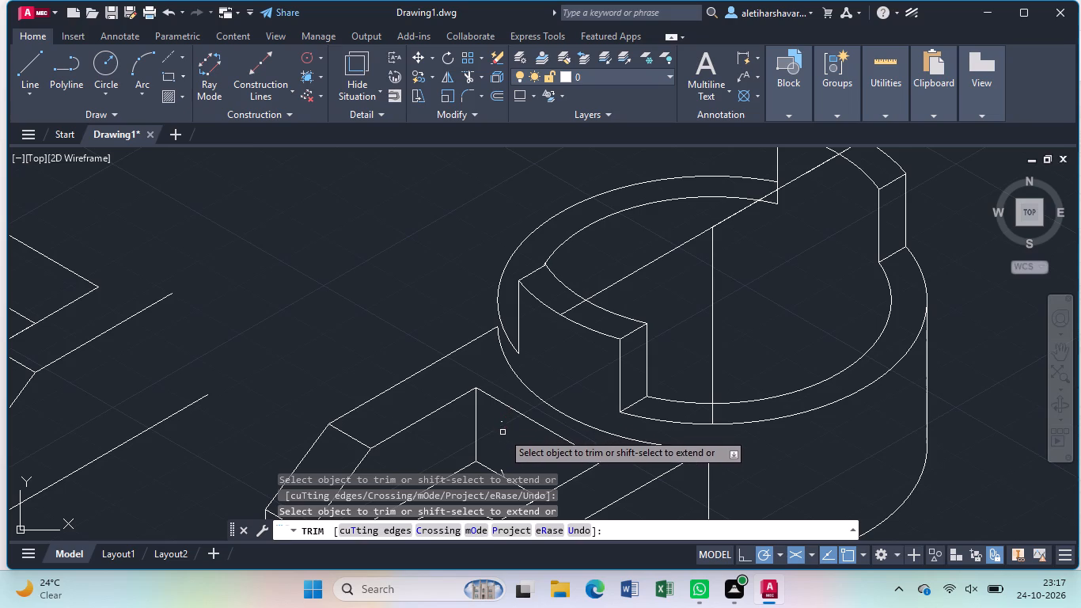
{"action": "left_click", "coordinate": [505, 424]}
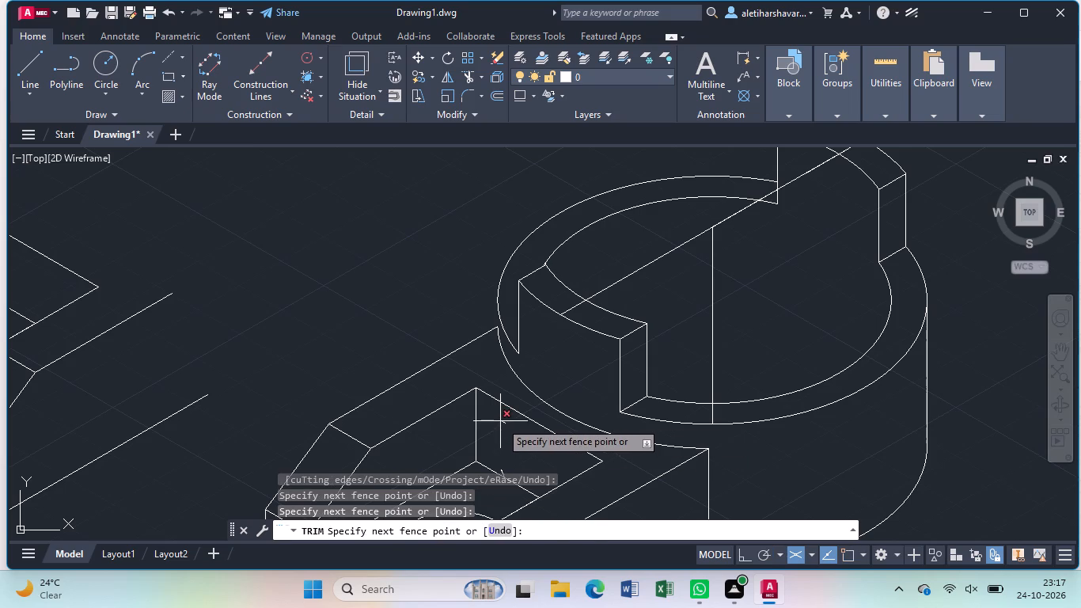
{"action": "left_click", "coordinate": [500, 421]}
{"action": "left_click", "coordinate": [505, 471]}
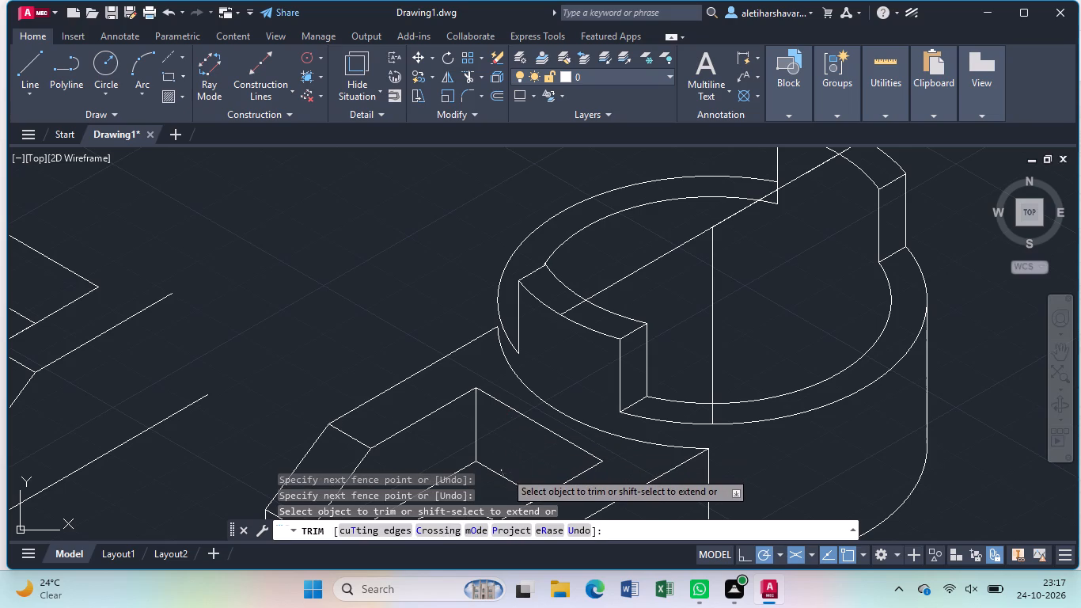
{"action": "left_click", "coordinate": [500, 470]}
{"action": "scroll", "coordinate": [502, 468], "scroll_direction": "down", "scroll_amount": 2}
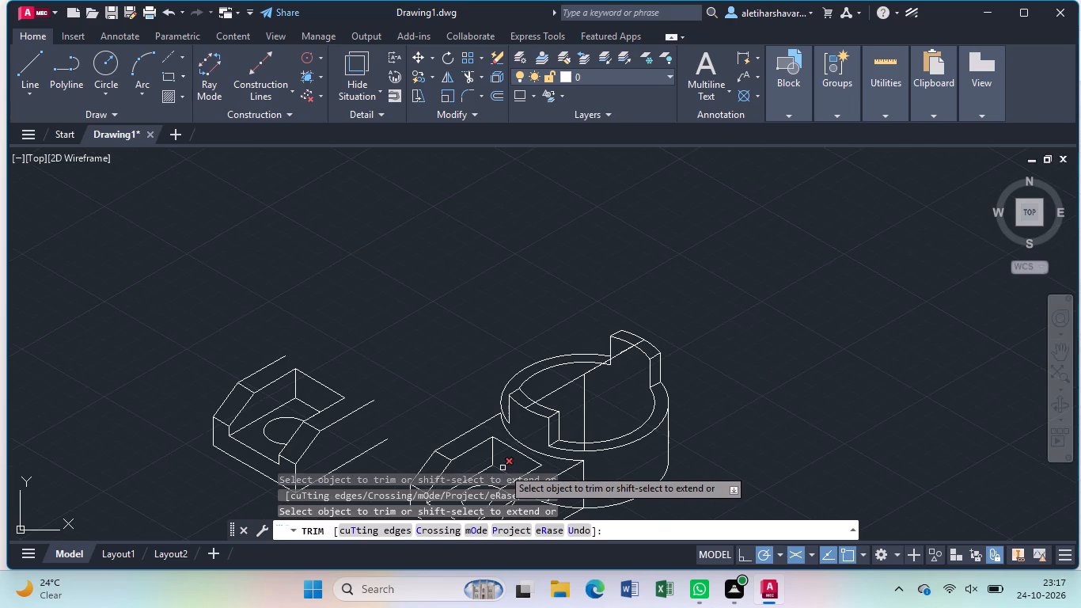
{"action": "middle_click_drag", "start_coordinate": [507, 469], "coordinate": [506, 344]}
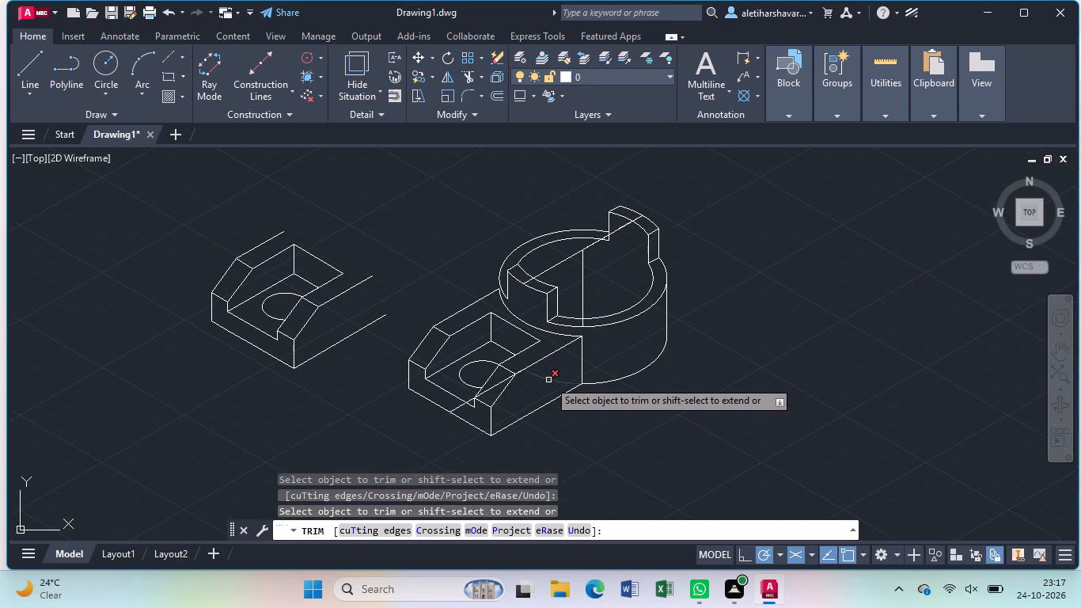
{"action": "left_click", "coordinate": [548, 380]}
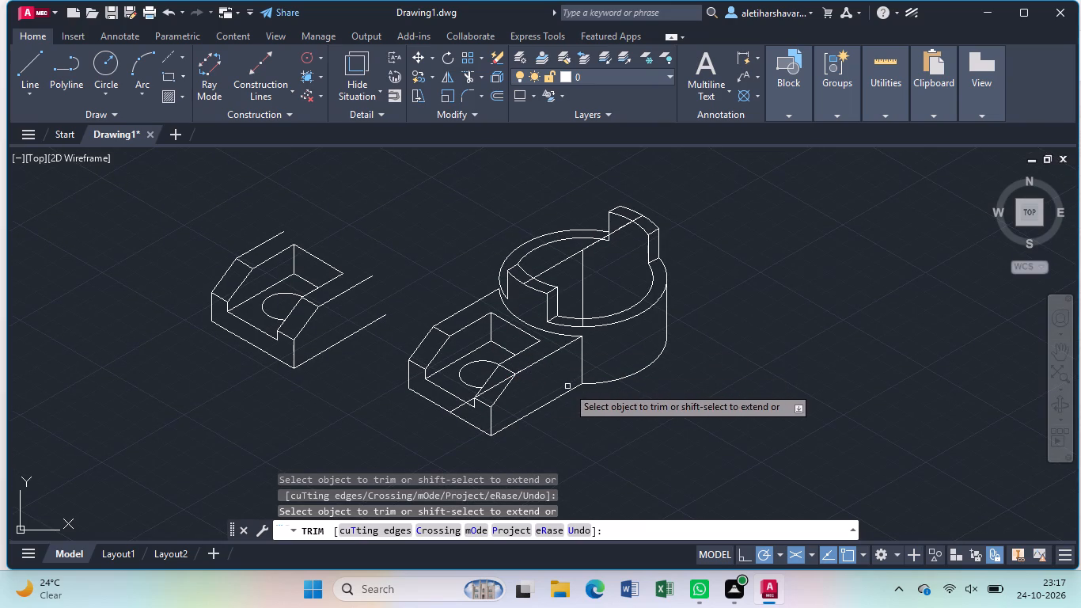
Trim the block's upper front edge overshoot across the sloped face, the notch and the end face.
{"action": "left_click", "coordinate": [498, 384]}
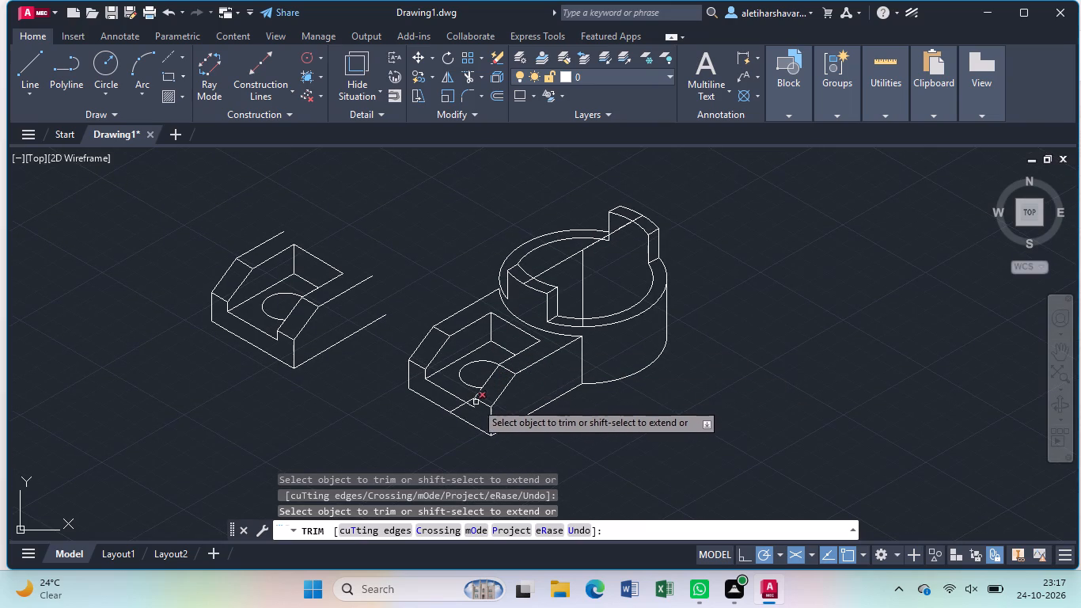
{"action": "left_click", "coordinate": [470, 399]}
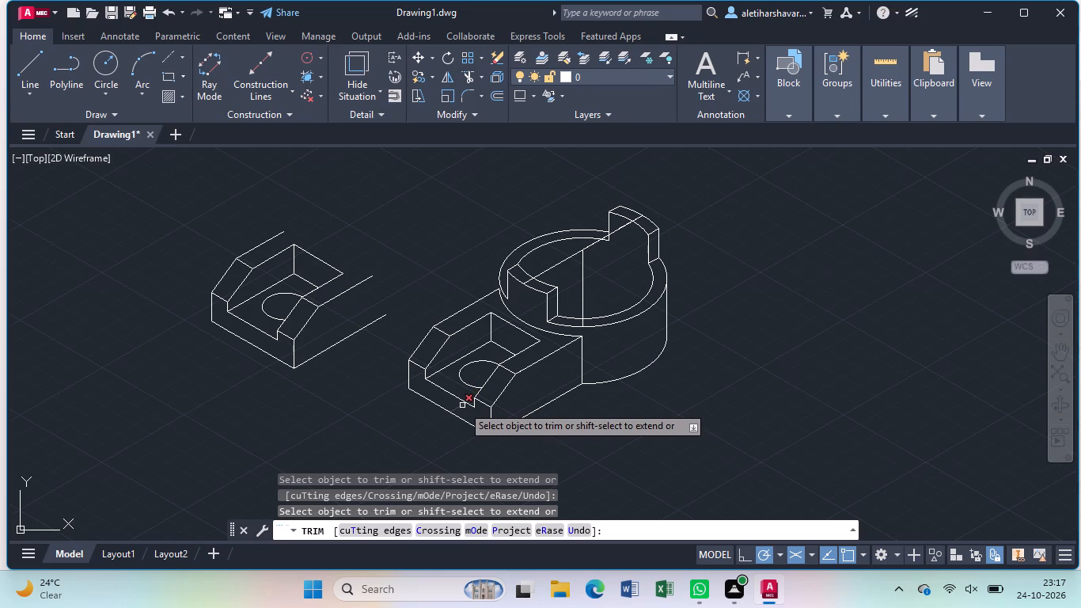
{"action": "left_click", "coordinate": [462, 405]}
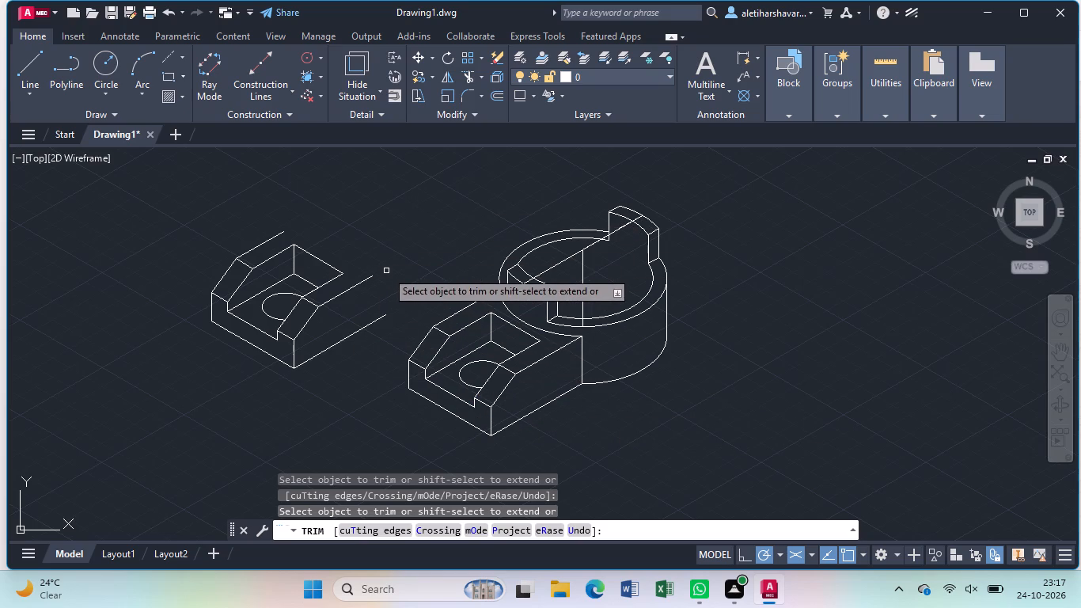
{"action": "key", "text": "Escape"}
Delete the entire original stepped block beside the joined part.
{"action": "left_click", "coordinate": [425, 248]}
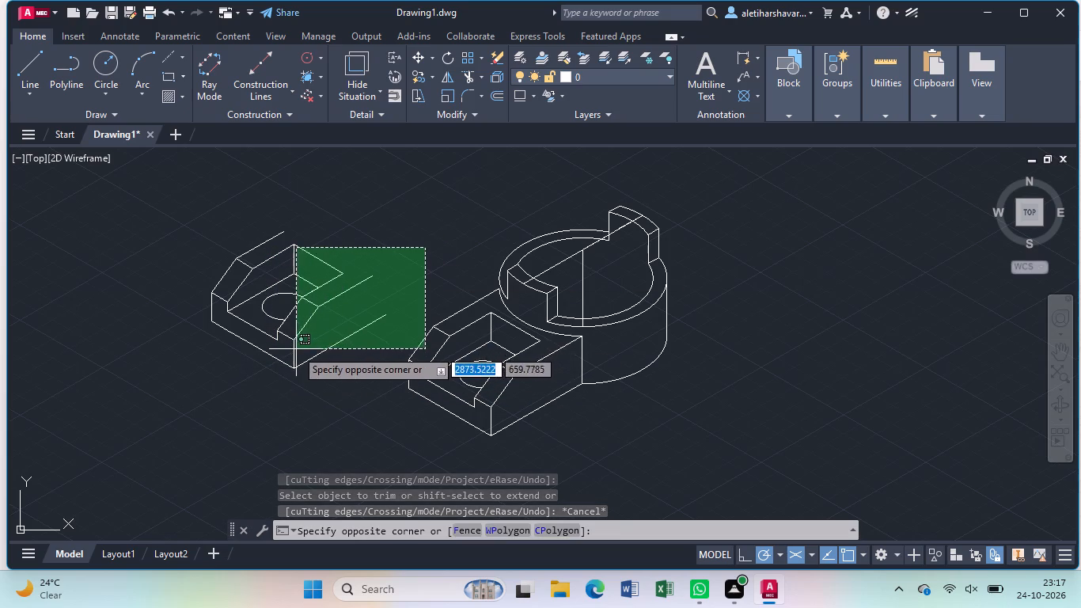
{"action": "left_click", "coordinate": [324, 311]}
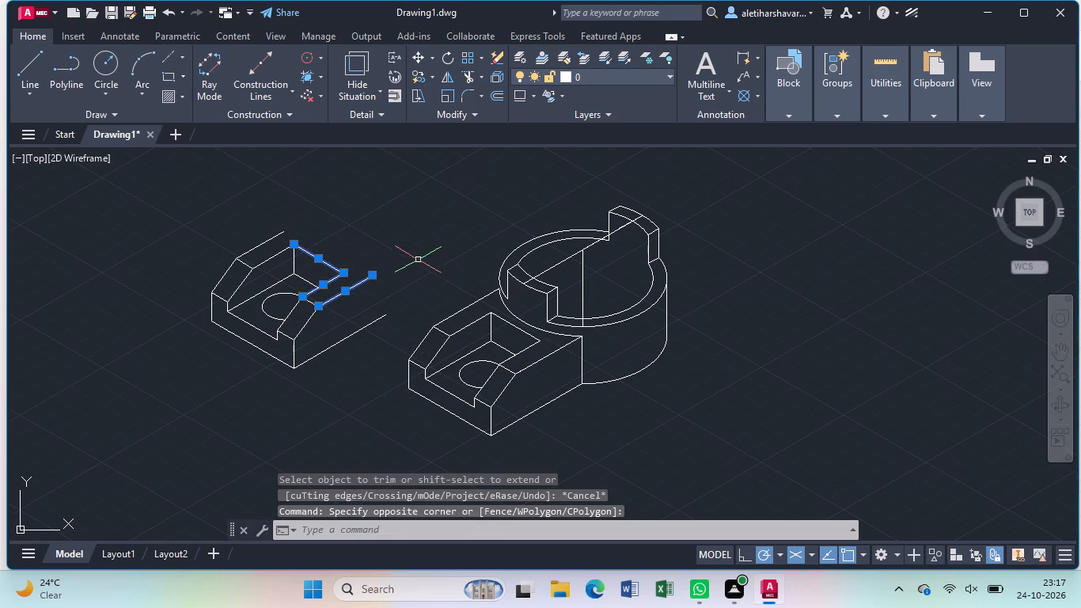
{"action": "left_click", "coordinate": [380, 245]}
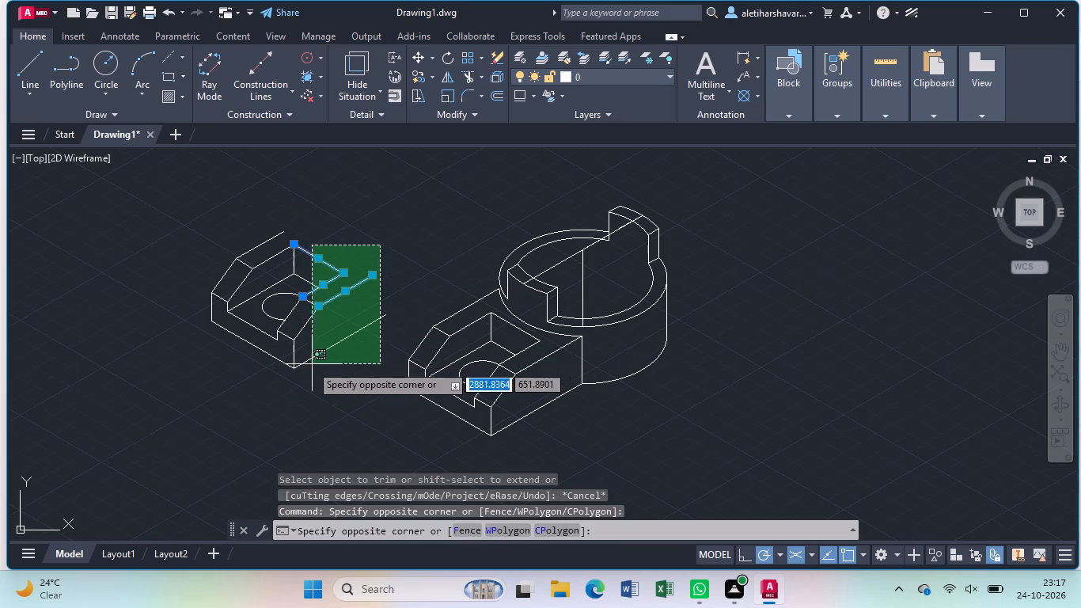
{"action": "left_click", "coordinate": [207, 372]}
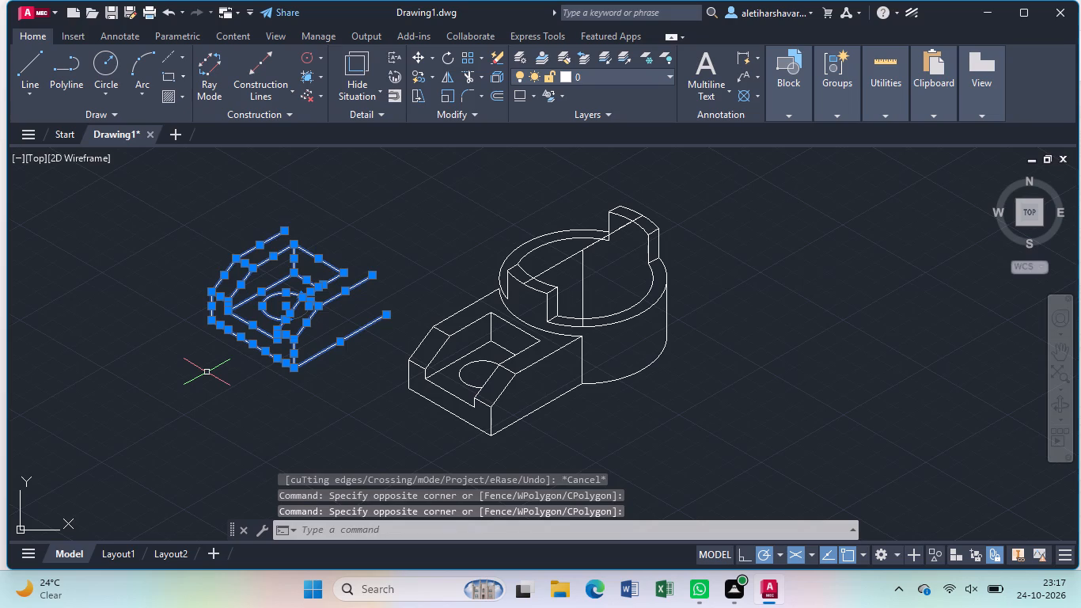
{"action": "key", "text": "Delete"}
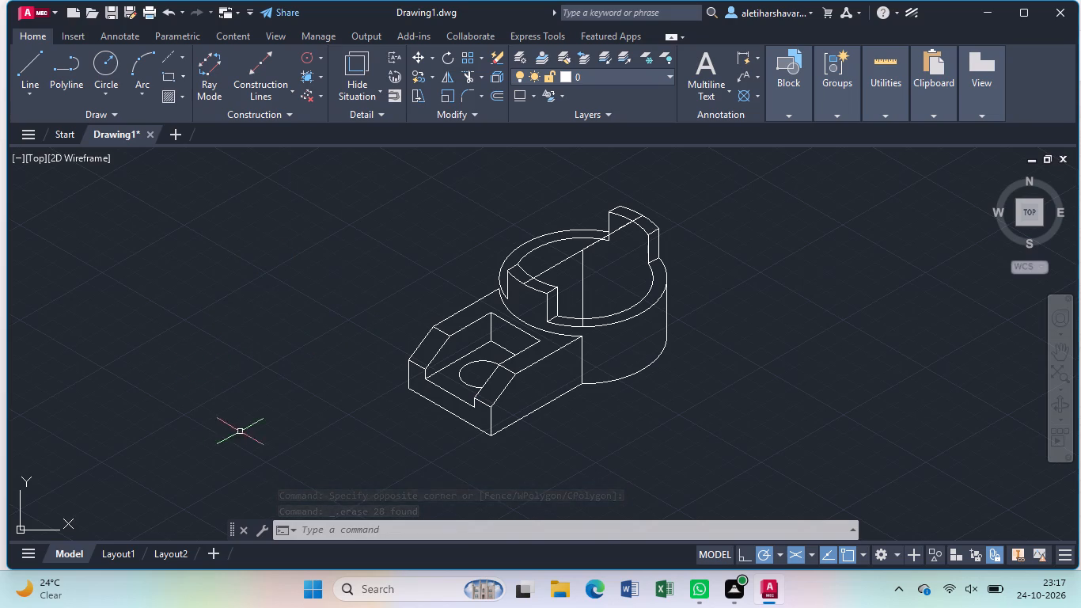
Delete all leftover construction lines inside the cylinder: the diagonal center lines between the raised walls and the vertical axis lines.
{"action": "left_click", "coordinate": [587, 246]}
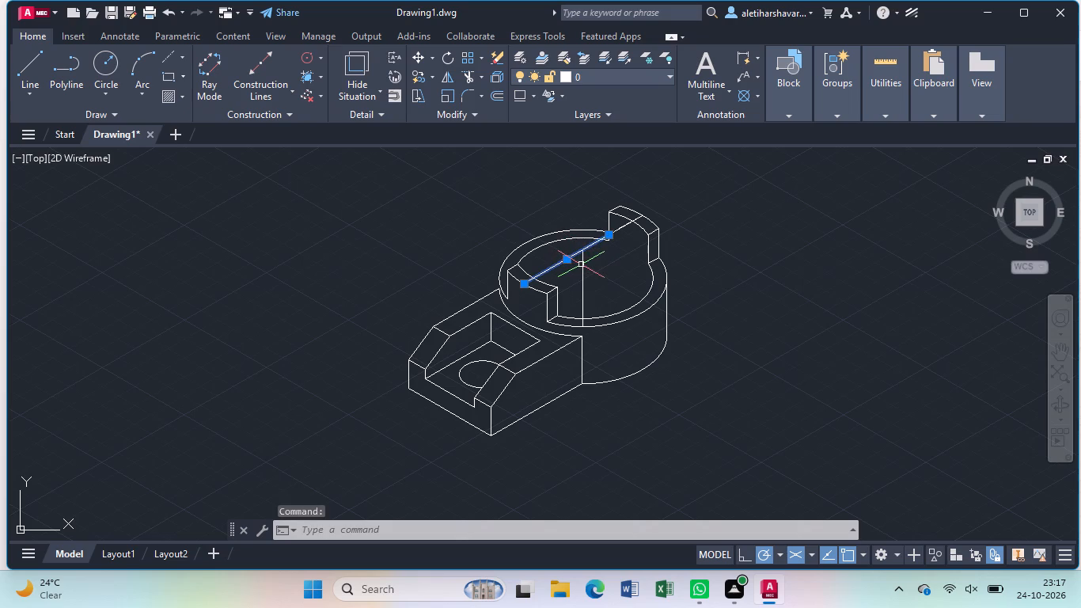
{"action": "left_click", "coordinate": [582, 264]}
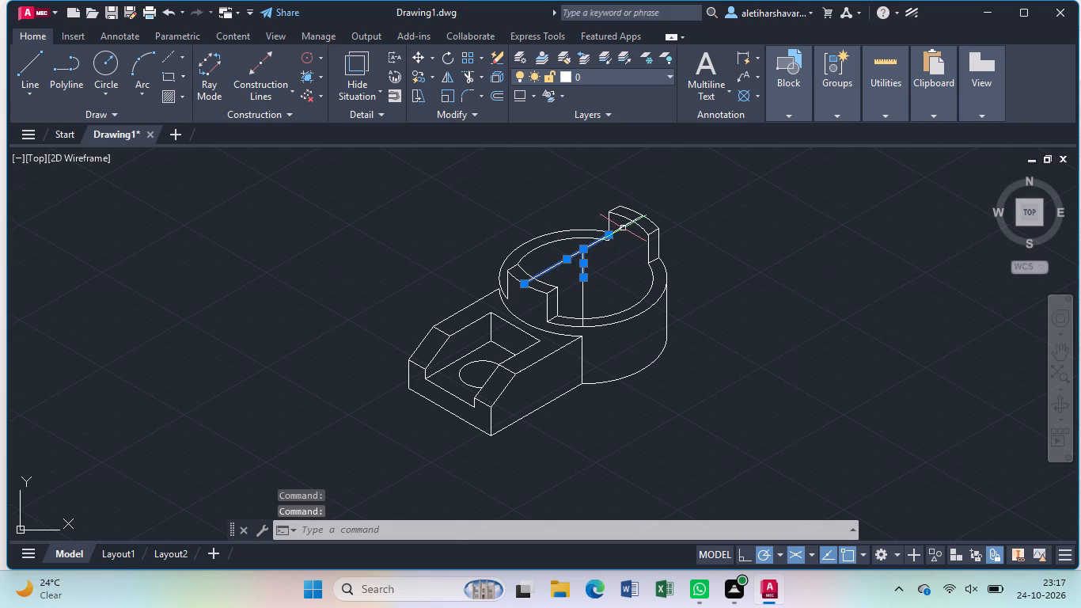
{"action": "left_click", "coordinate": [624, 226]}
{"action": "key", "text": "Delete"}
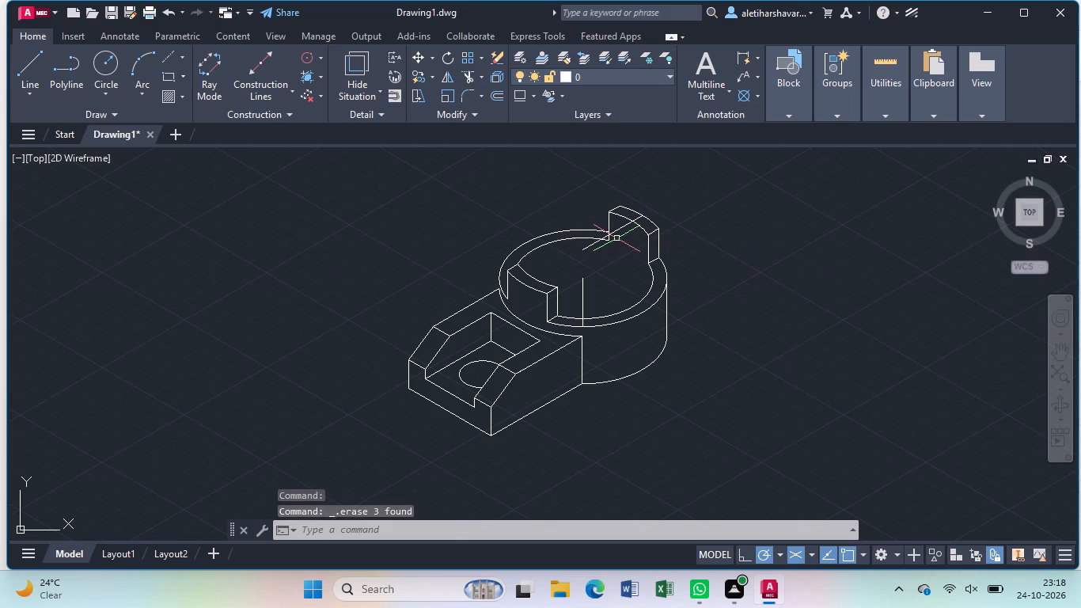
{"action": "left_click", "coordinate": [579, 288]}
{"action": "left_click", "coordinate": [595, 291]}
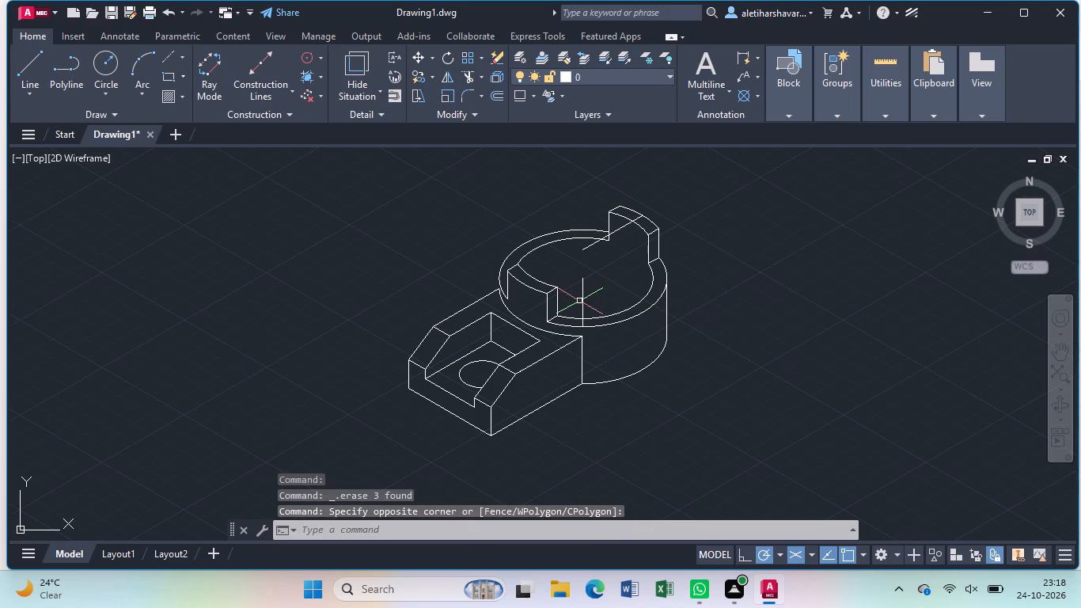
{"action": "left_click", "coordinate": [584, 300]}
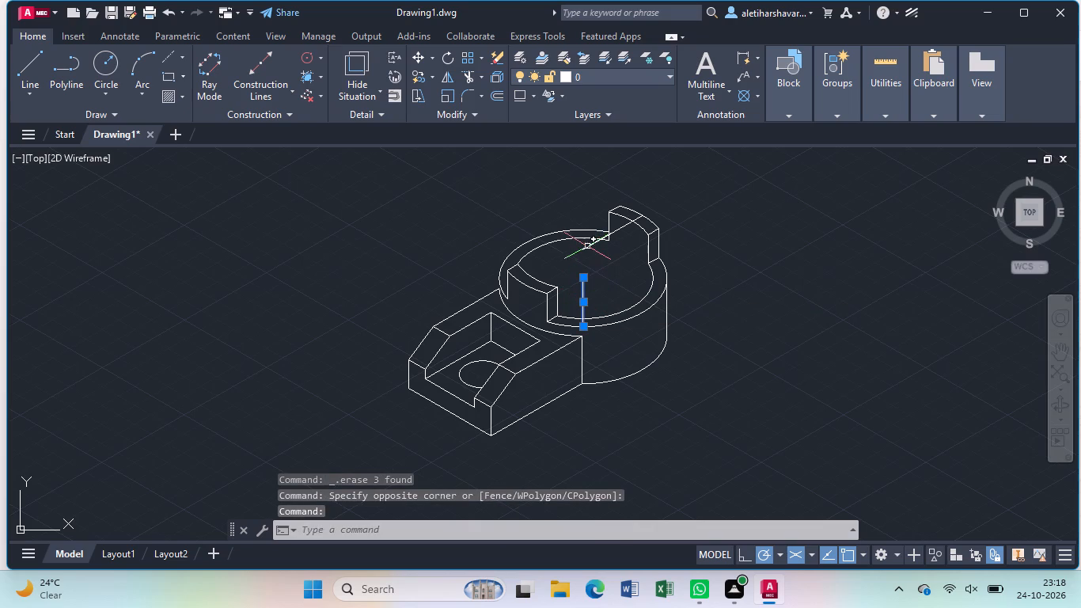
{"action": "left_click", "coordinate": [588, 249]}
{"action": "key", "text": "Delete"}
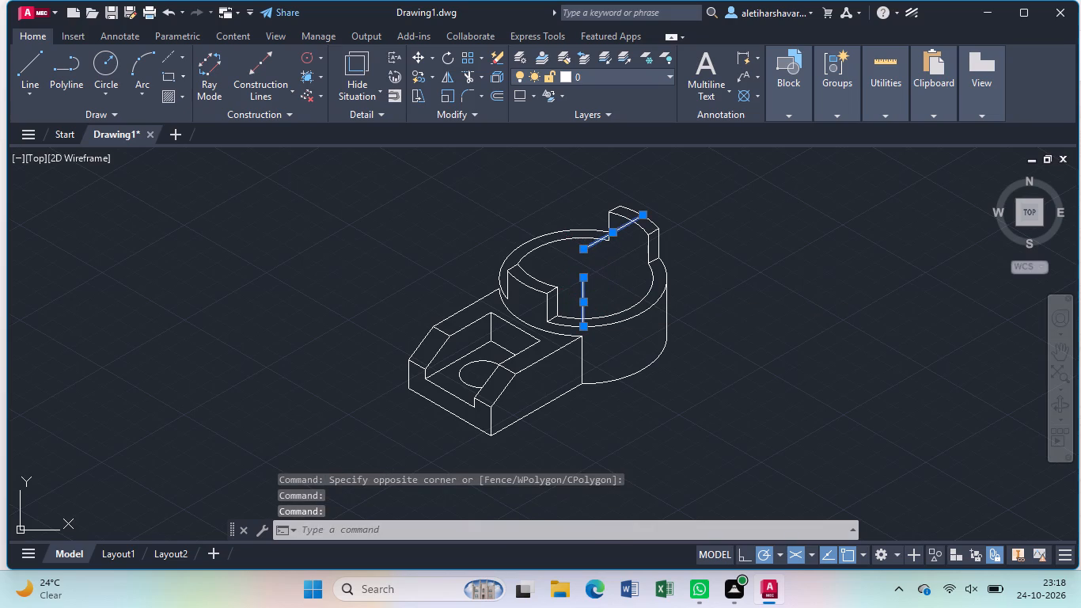
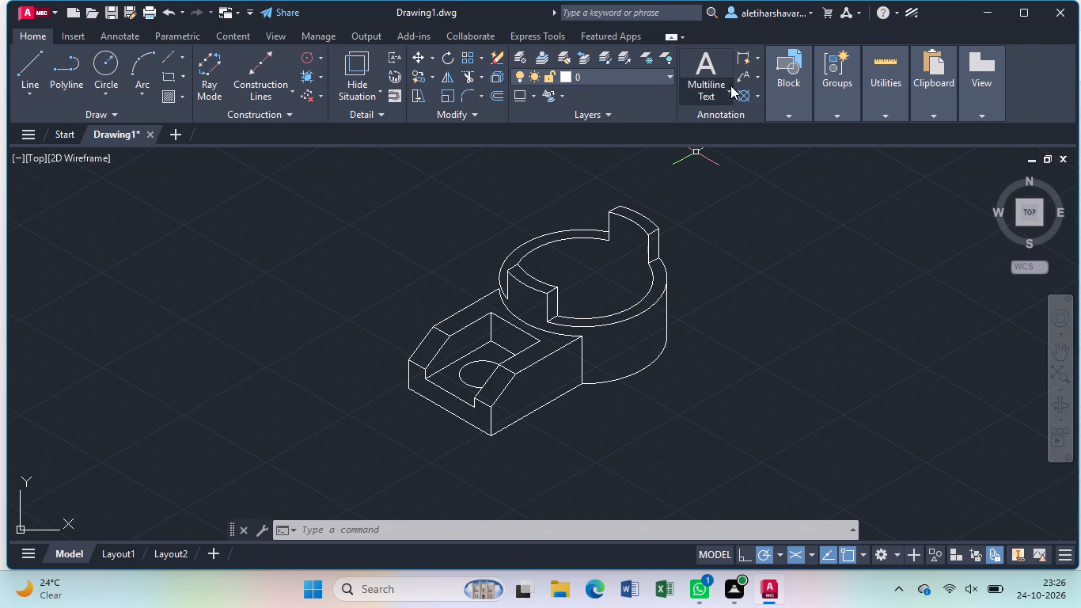
Add an aligned dimension for the height of the rear raised wall's outer vertical edge, placed just outside the cylinder.
{"action": "left_click", "coordinate": [756, 51]}
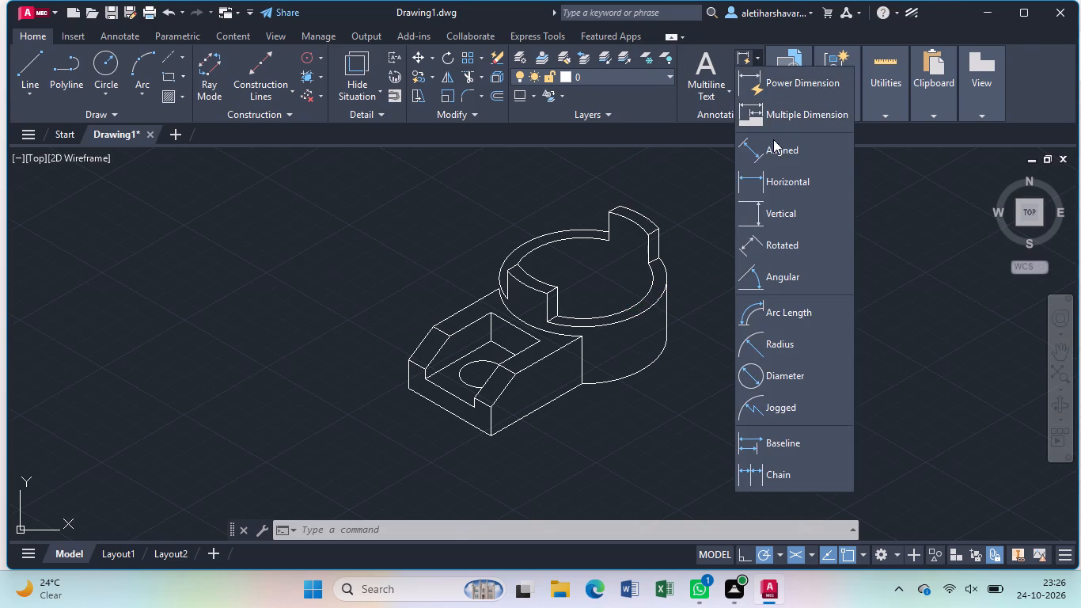
{"action": "left_click", "coordinate": [773, 151]}
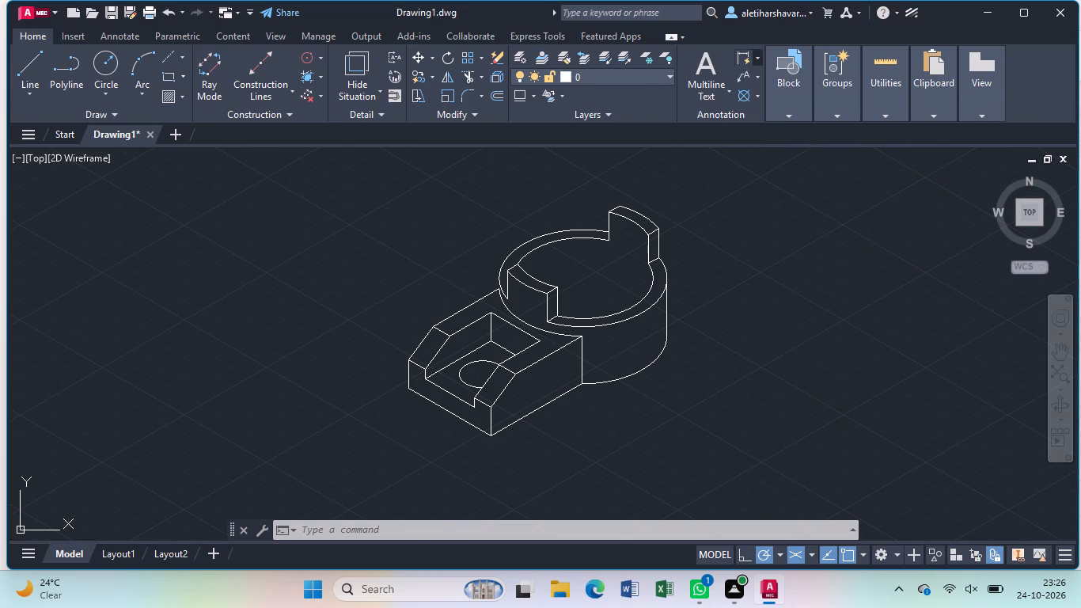
{"action": "scroll", "coordinate": [654, 261], "scroll_direction": "up", "scroll_amount": 2}
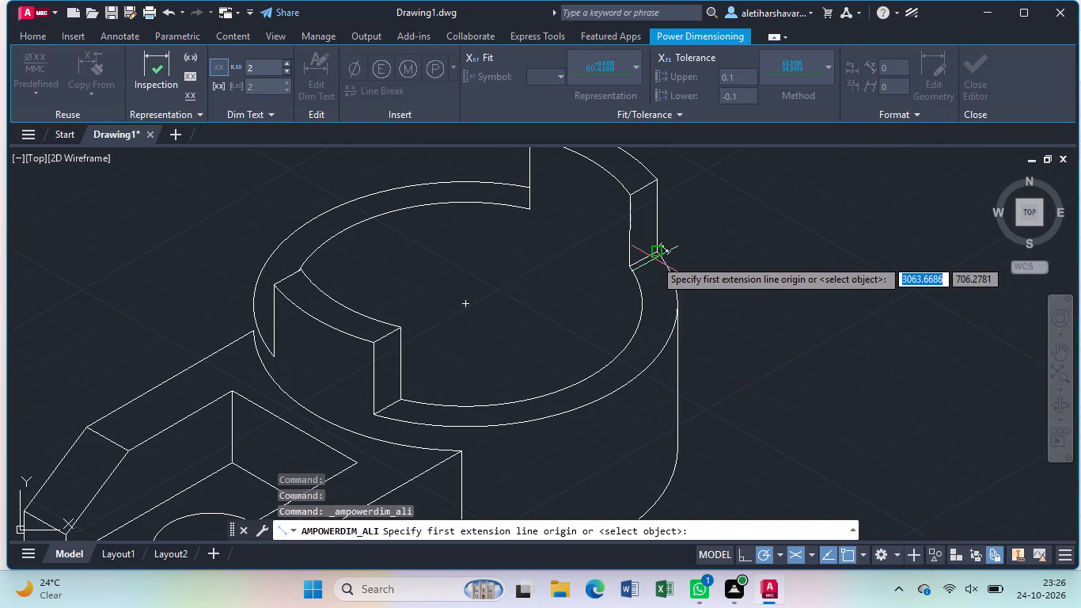
{"action": "left_click", "coordinate": [660, 252]}
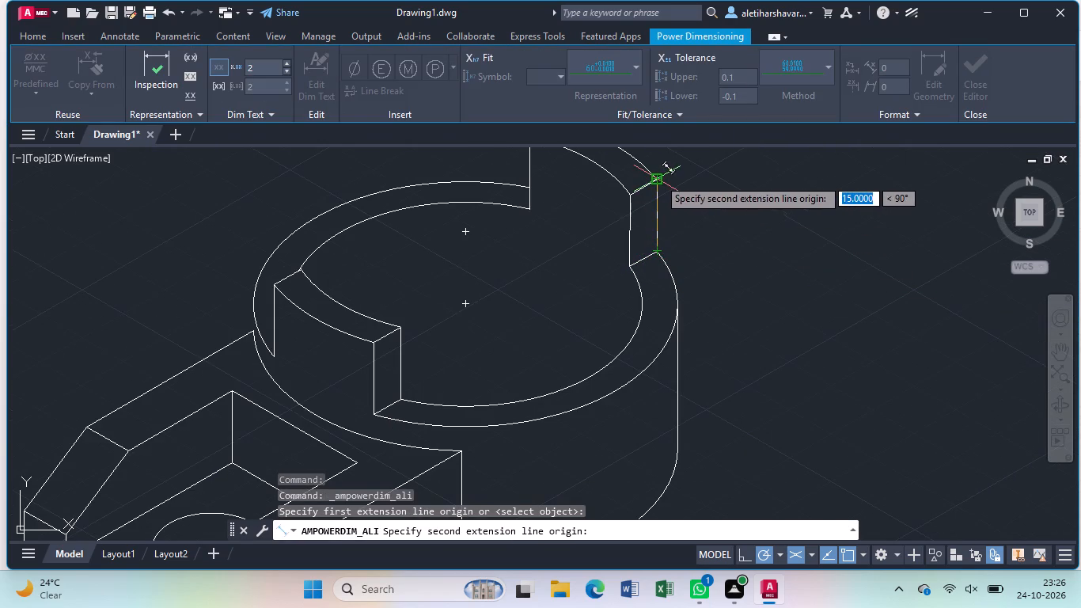
{"action": "left_click", "coordinate": [658, 178]}
{"action": "left_click", "coordinate": [678, 177]}
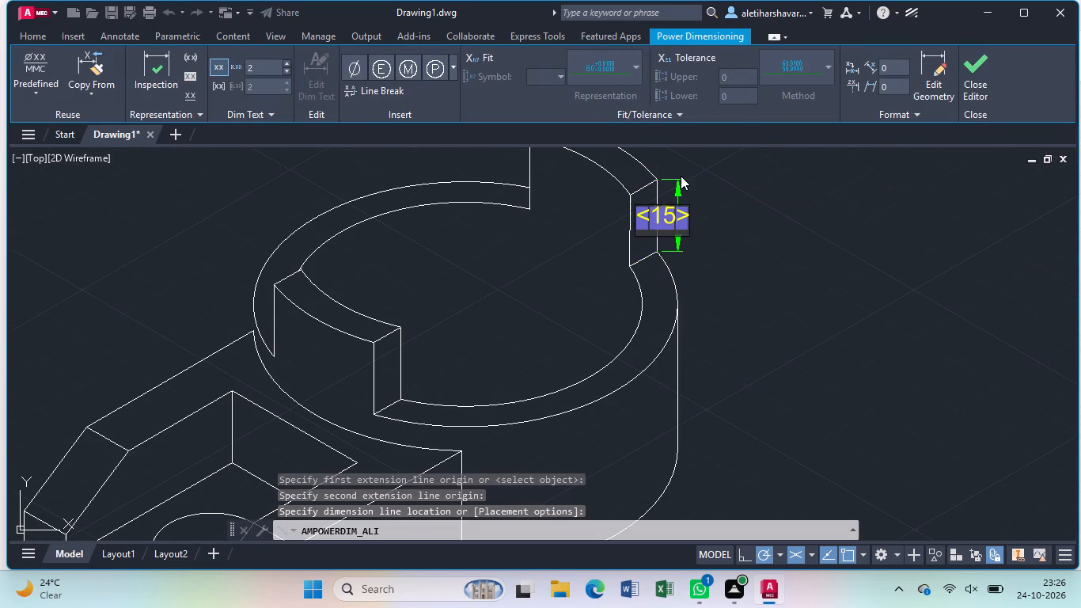
{"action": "key", "text": "Return"}
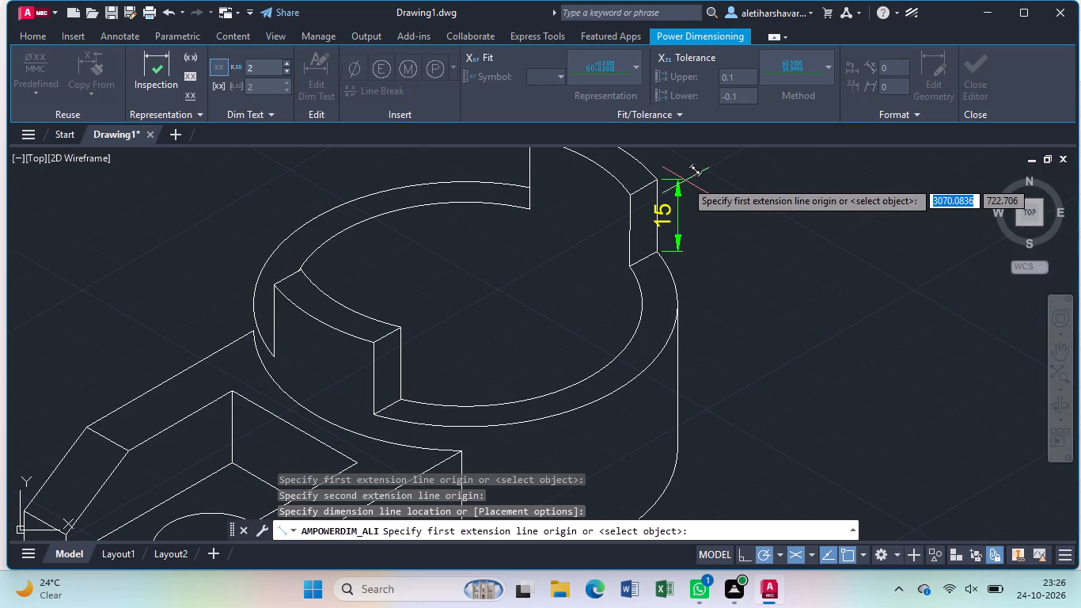
Add an aligned dimension across the outer top arc ends of the rear raised wall, placed above it.
{"action": "scroll", "coordinate": [685, 182], "scroll_direction": "down", "scroll_amount": 1}
{"action": "middle_click_drag", "start_coordinate": [659, 180], "coordinate": [644, 267]}
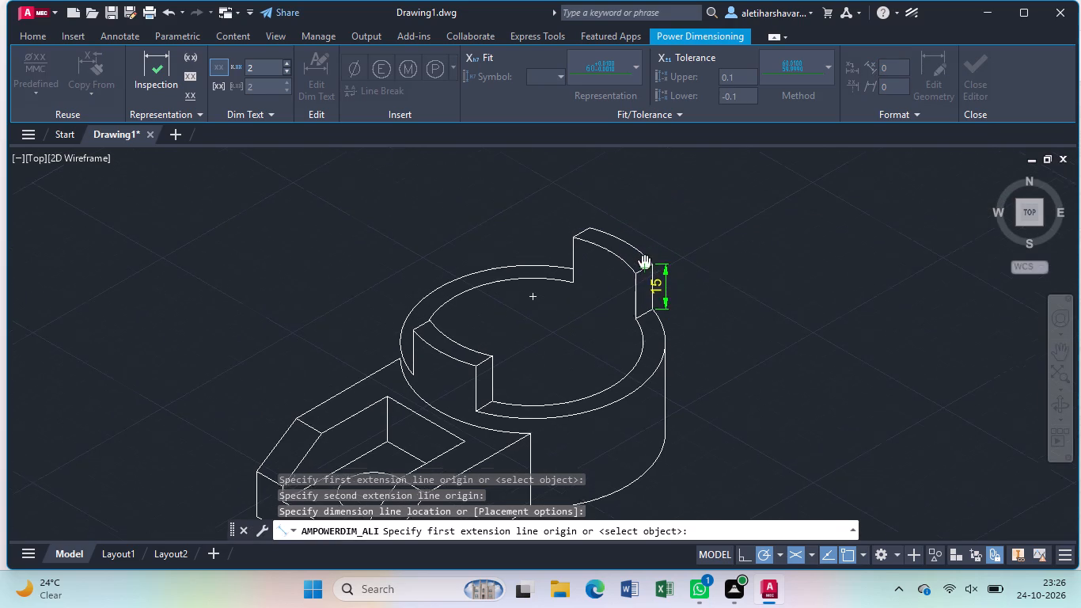
{"action": "middle_click_drag", "start_coordinate": [644, 267], "coordinate": [644, 269]}
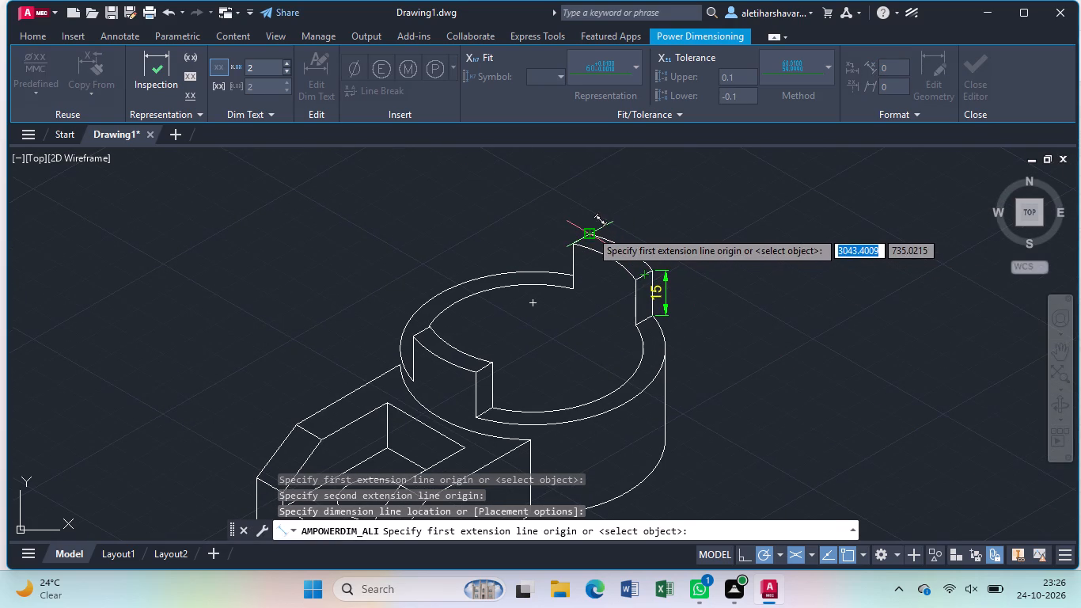
{"action": "left_click", "coordinate": [590, 230]}
{"action": "left_click", "coordinate": [651, 266]}
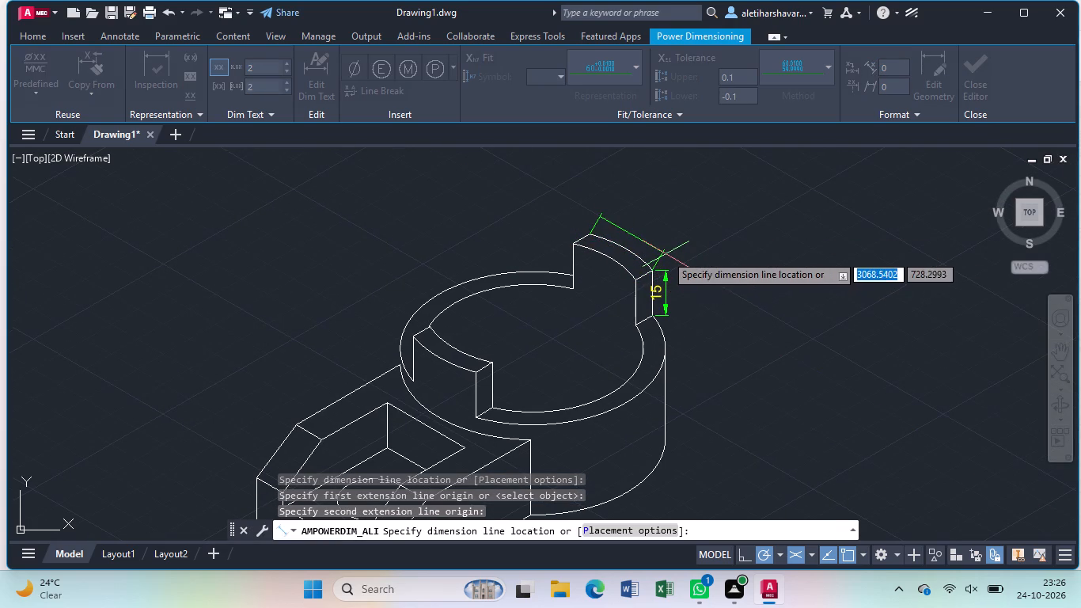
{"action": "left_click", "coordinate": [666, 254]}
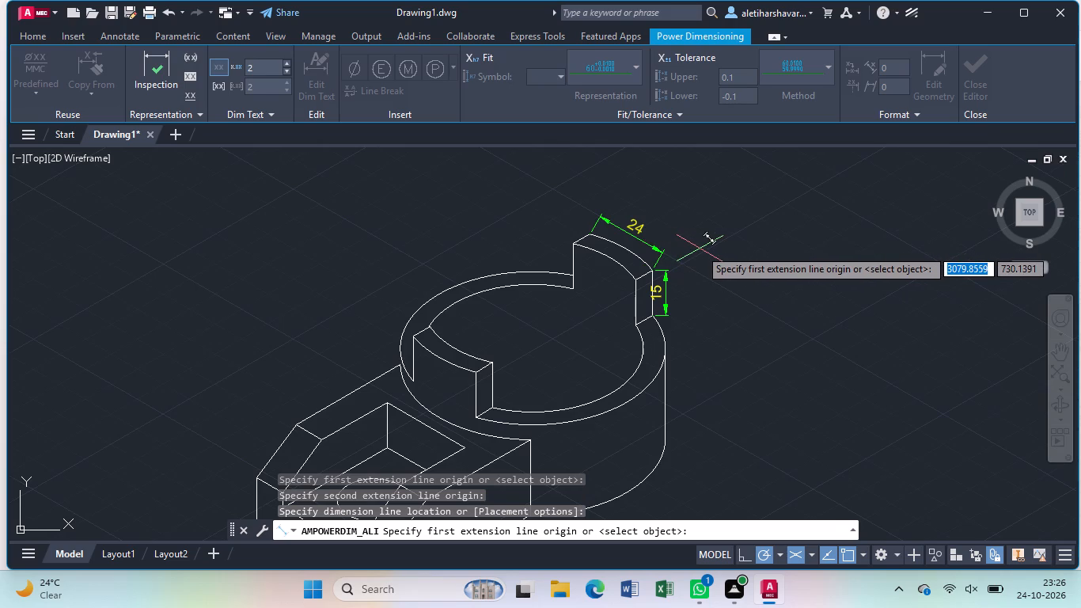
Add aligned dimensions for the height and the bottom width of the block's front end face.
{"action": "scroll", "coordinate": [700, 266], "scroll_direction": "down", "scroll_amount": 1}
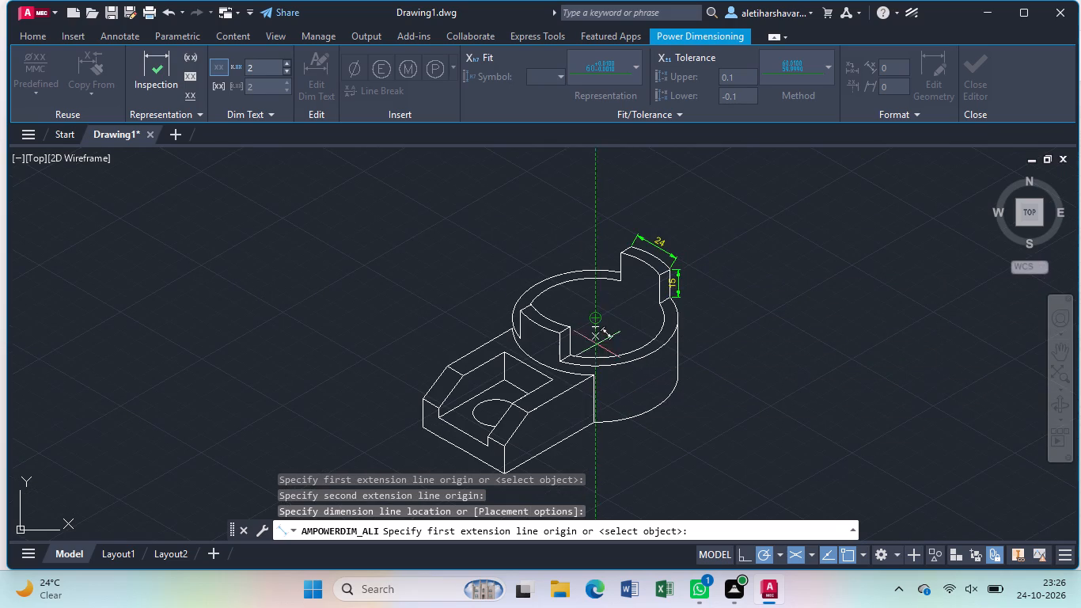
{"action": "middle_click_drag", "start_coordinate": [560, 415], "coordinate": [702, 287]}
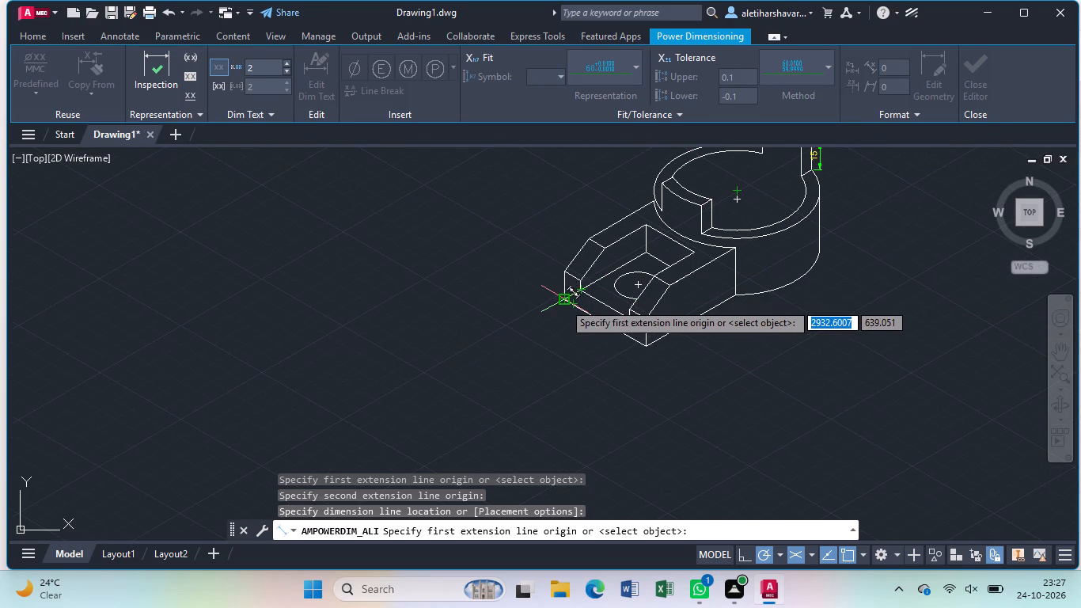
{"action": "left_click", "coordinate": [563, 302]}
{"action": "left_click", "coordinate": [563, 273]}
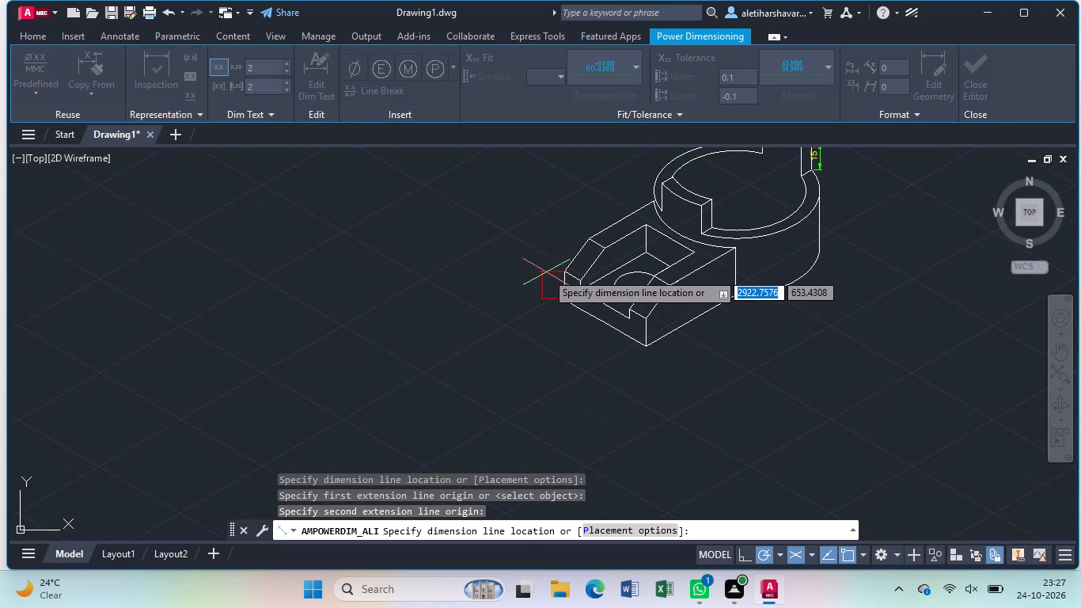
{"action": "left_click", "coordinate": [545, 272]}
{"action": "left_click", "coordinate": [563, 299]}
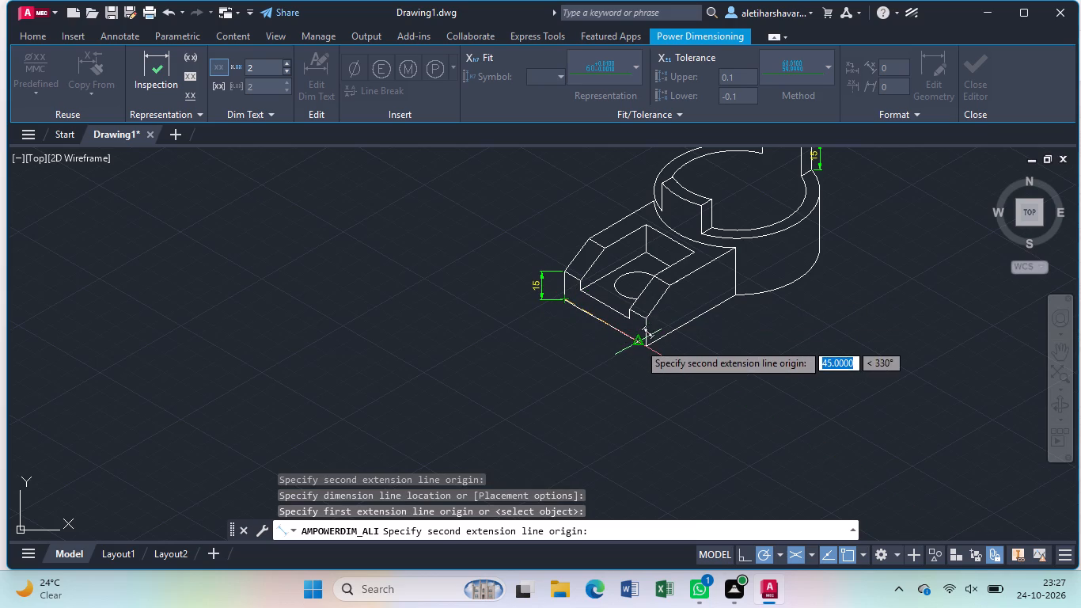
{"action": "left_click", "coordinate": [647, 349]}
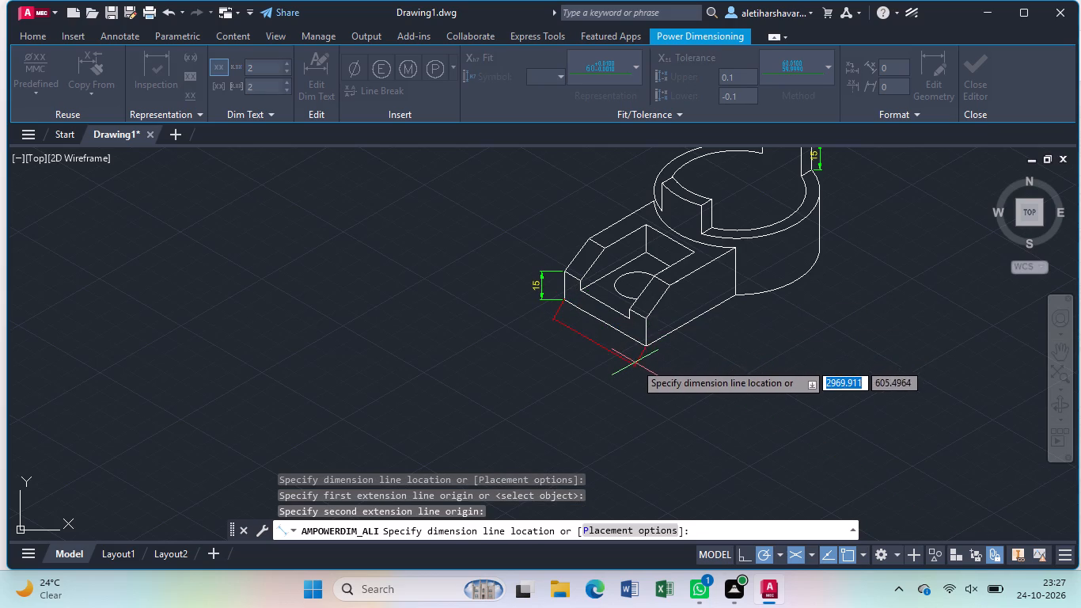
{"action": "left_click", "coordinate": [635, 363]}
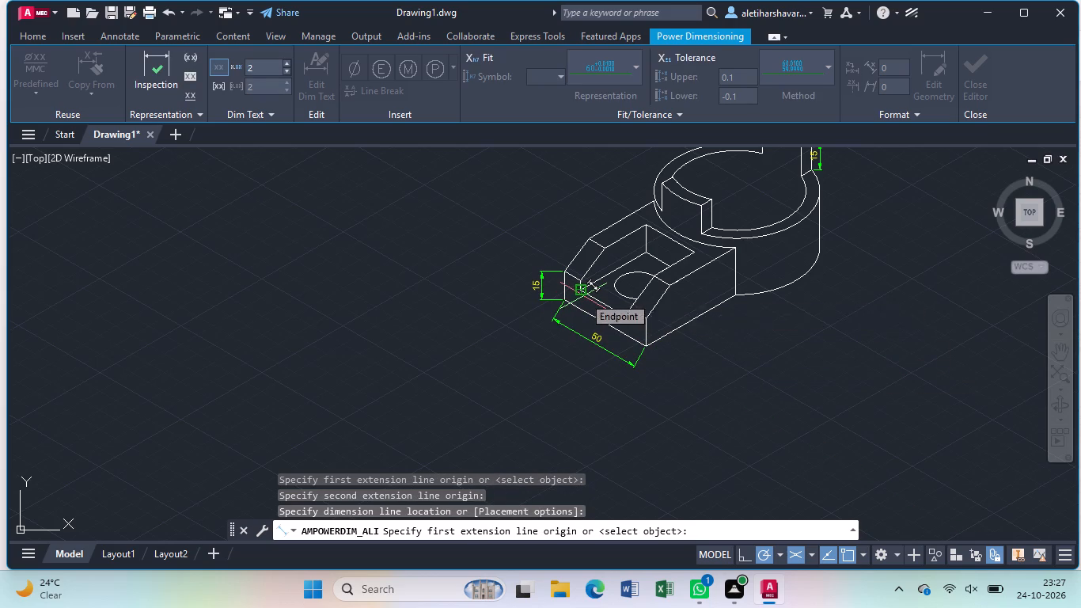
Add aligned dimensions for the side wall thickness beside the block's pocket and for the pocket floor's length.
{"action": "left_click", "coordinate": [583, 279]}
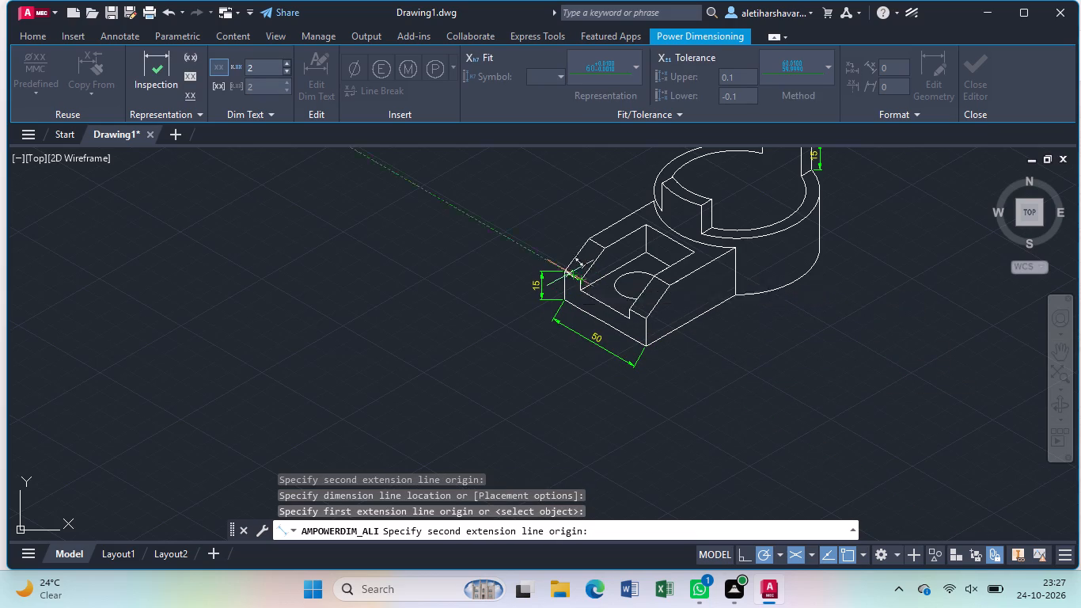
{"action": "left_click", "coordinate": [567, 271]}
{"action": "left_click", "coordinate": [569, 265]}
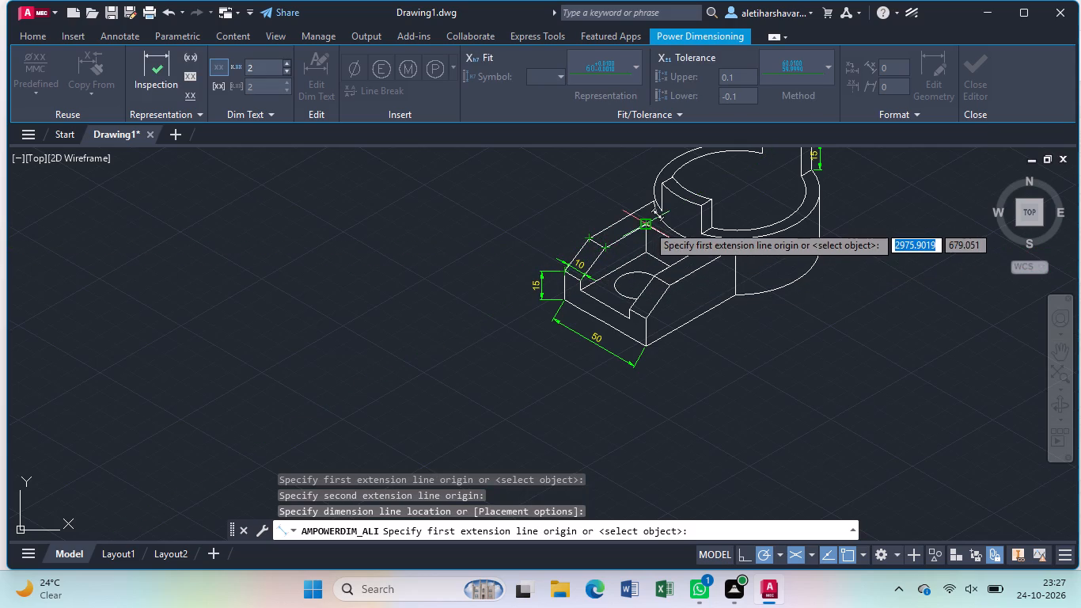
{"action": "left_click", "coordinate": [652, 250]}
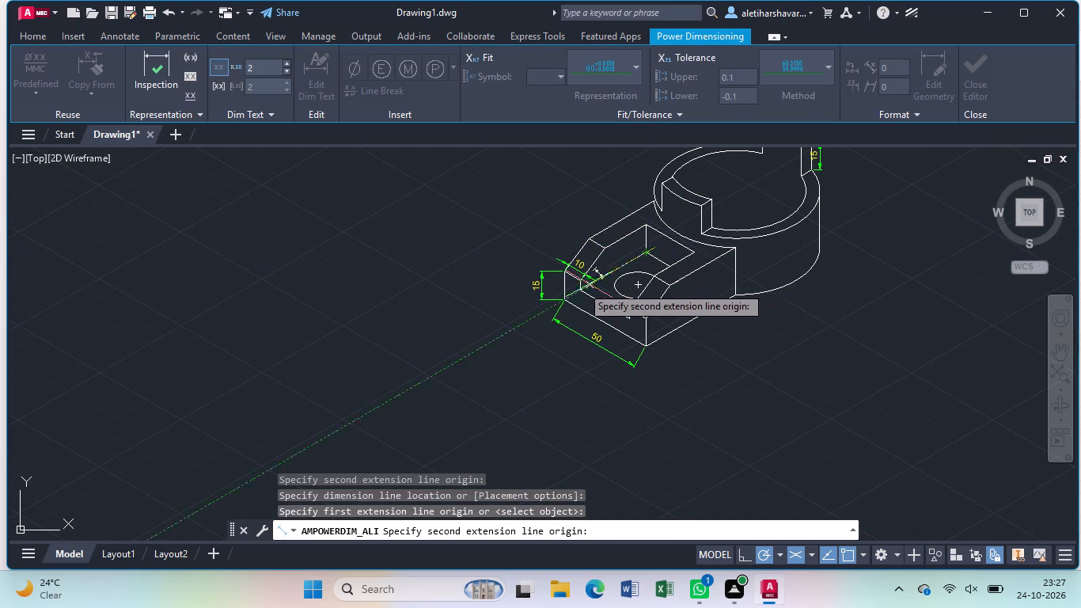
{"action": "left_click", "coordinate": [583, 291]}
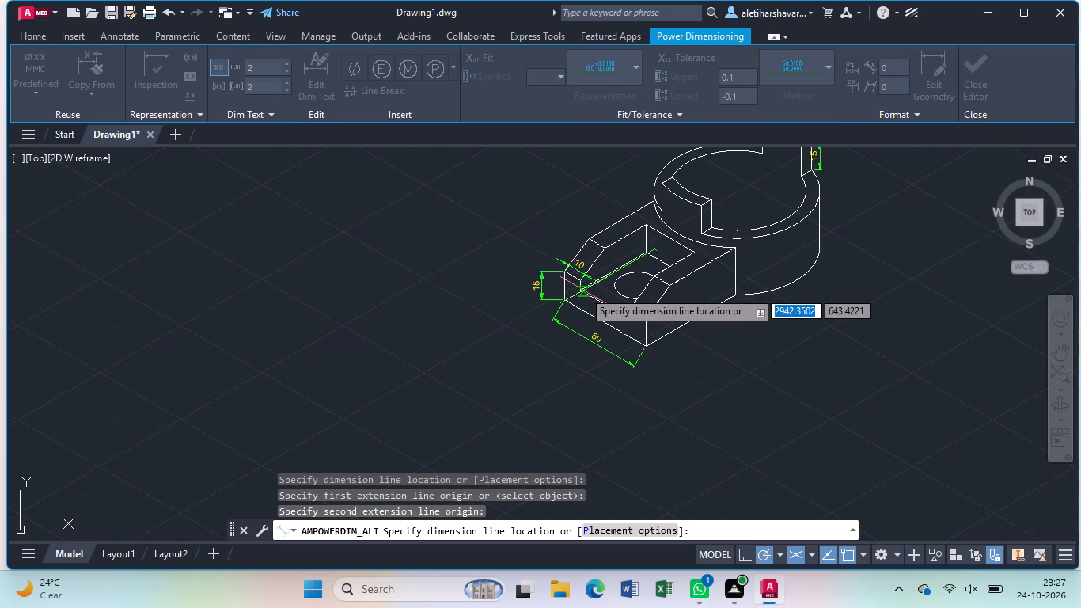
{"action": "left_click", "coordinate": [583, 283]}
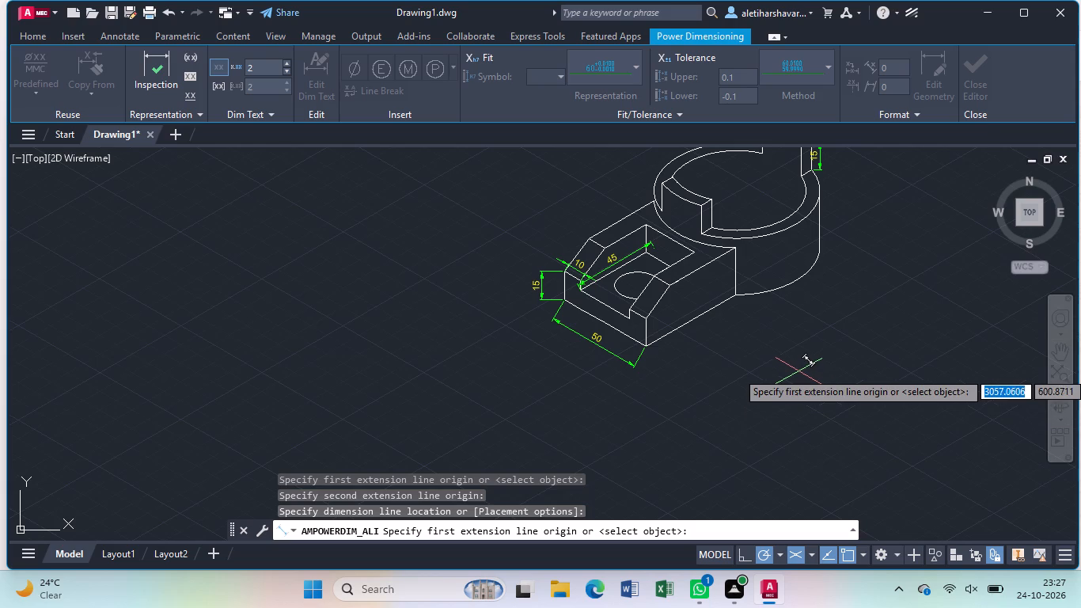
Dimension the length from the block's lowest front corner along the base edge onto the cylinder, replacing its text with 80.
{"action": "left_click", "coordinate": [644, 349]}
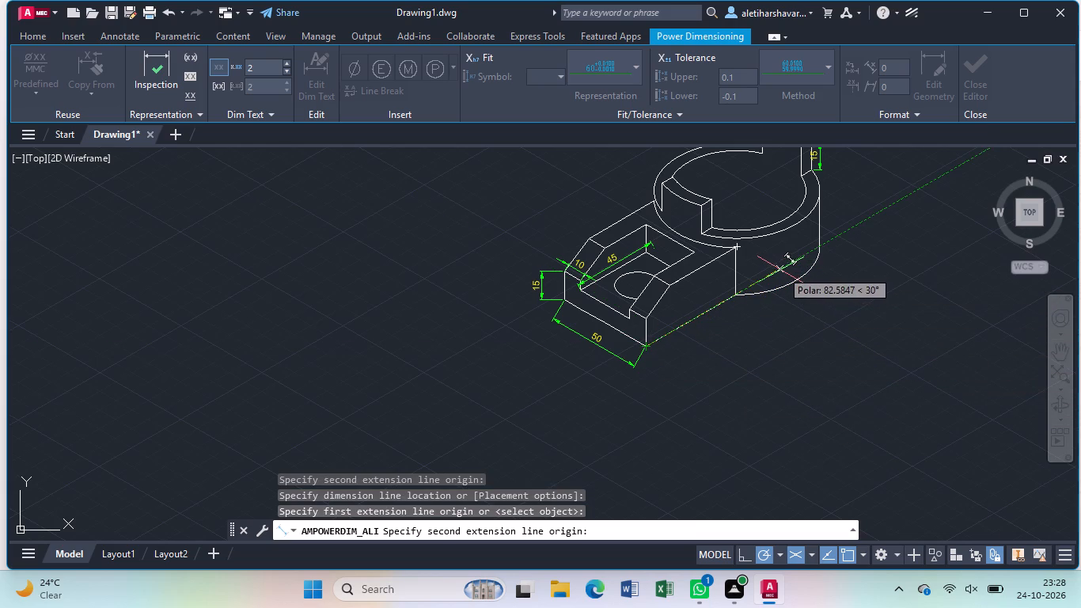
{"action": "left_click", "coordinate": [780, 270]}
{"action": "left_click", "coordinate": [821, 307]}
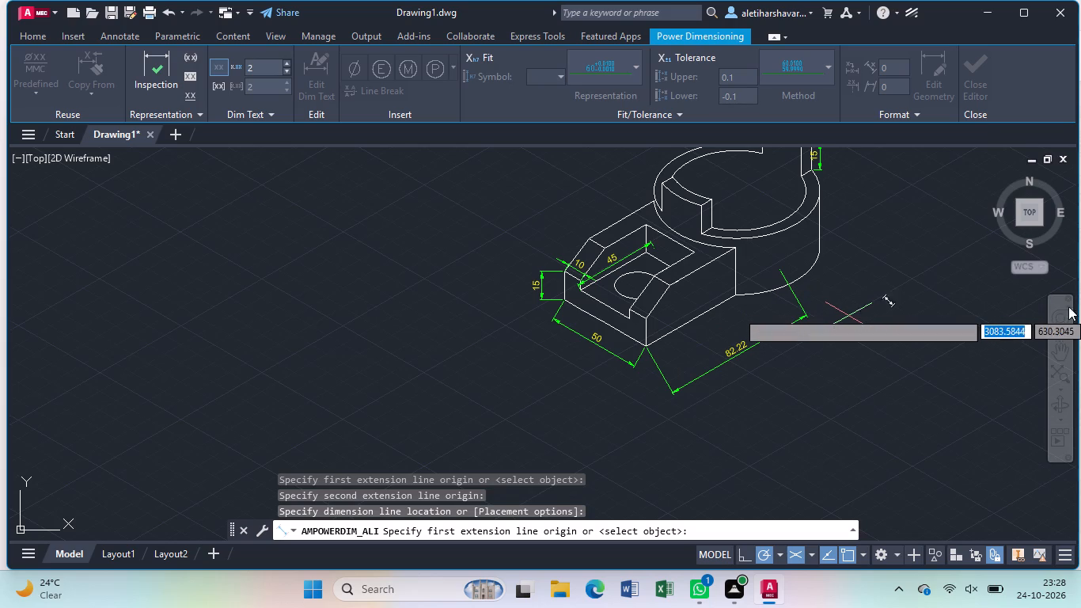
{"action": "key", "text": "Escape"}
{"action": "left_click", "coordinate": [730, 355]}
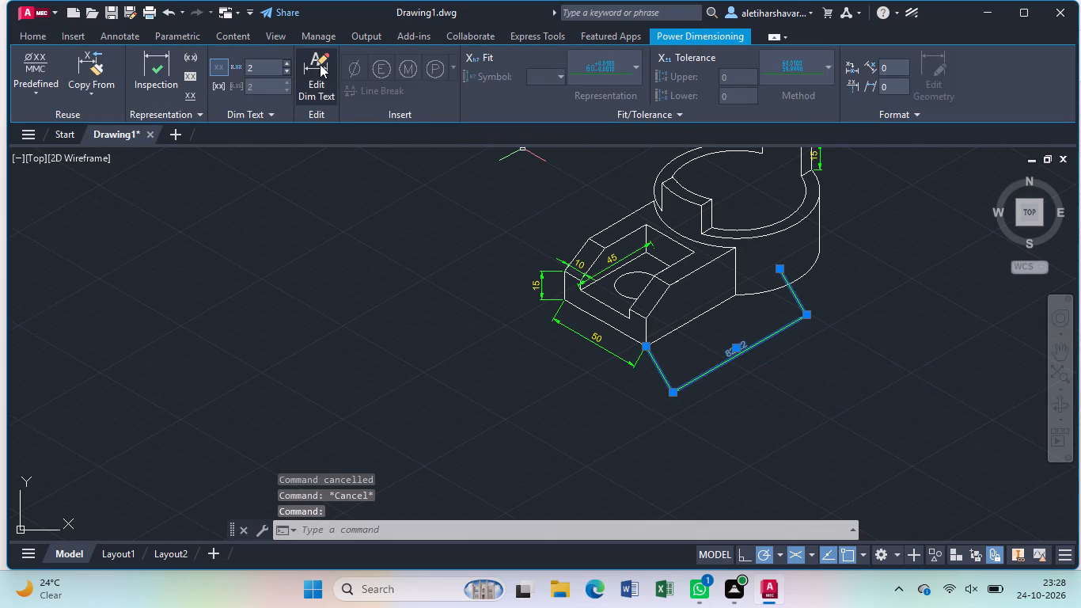
{"action": "left_click", "coordinate": [320, 64]}
{"action": "key", "text": "BackSpace"}
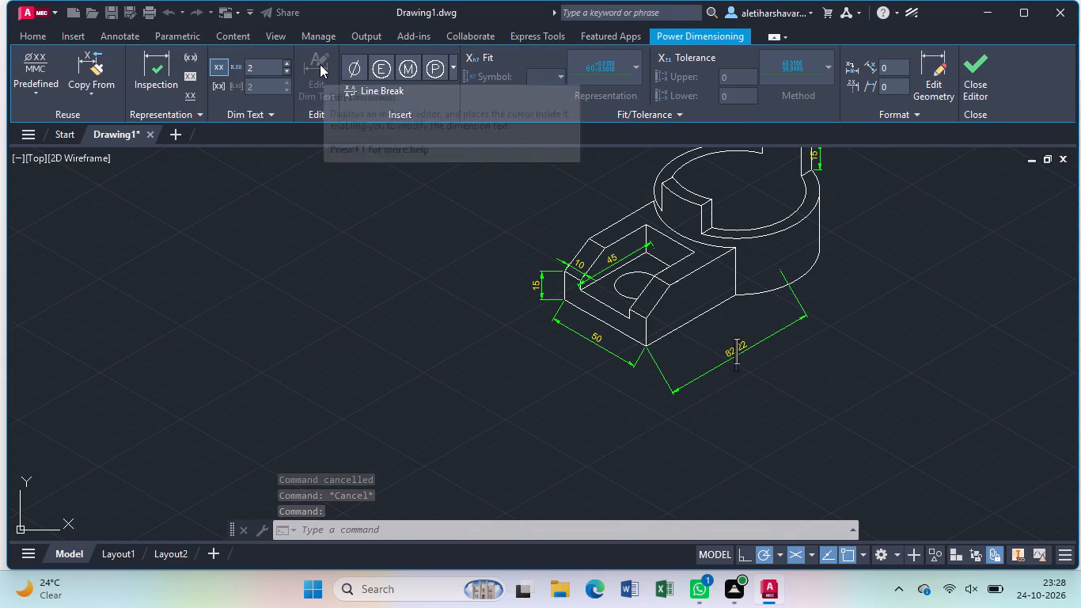
{"action": "type", "text": "80"}
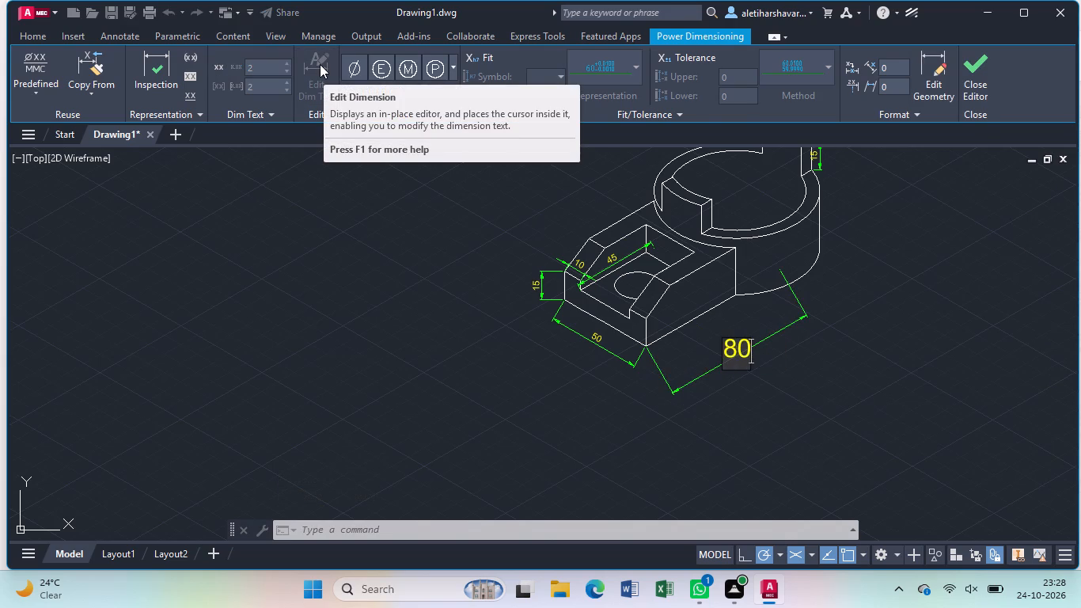
{"action": "key", "text": "Return"}
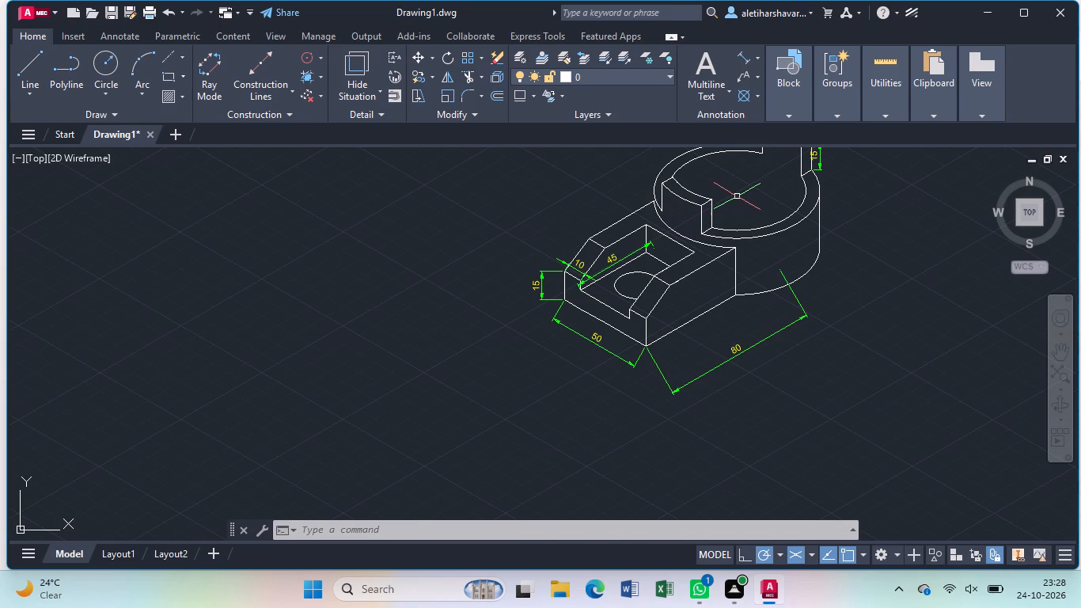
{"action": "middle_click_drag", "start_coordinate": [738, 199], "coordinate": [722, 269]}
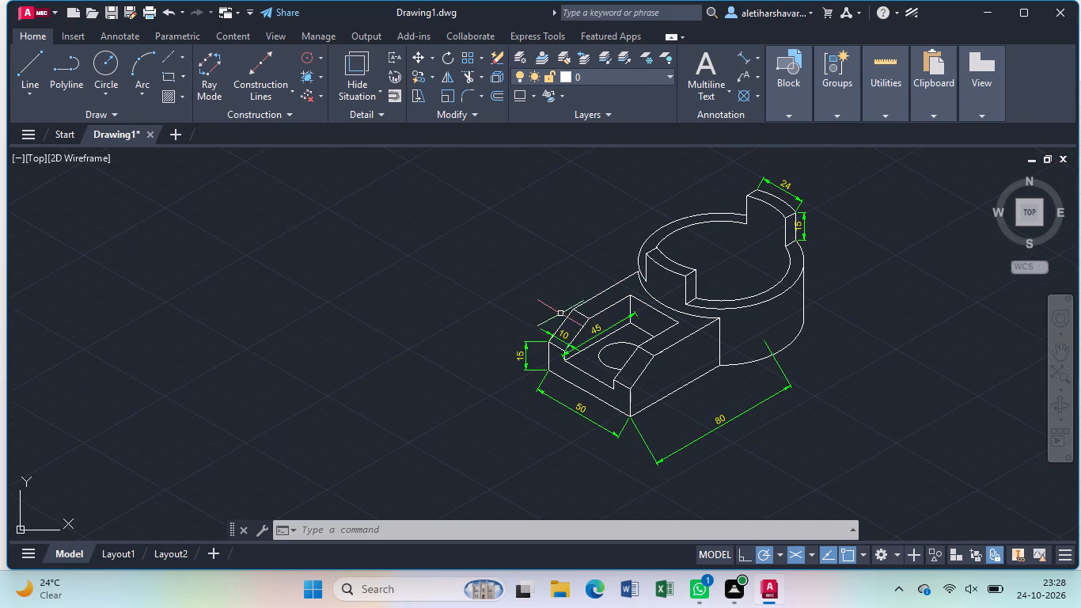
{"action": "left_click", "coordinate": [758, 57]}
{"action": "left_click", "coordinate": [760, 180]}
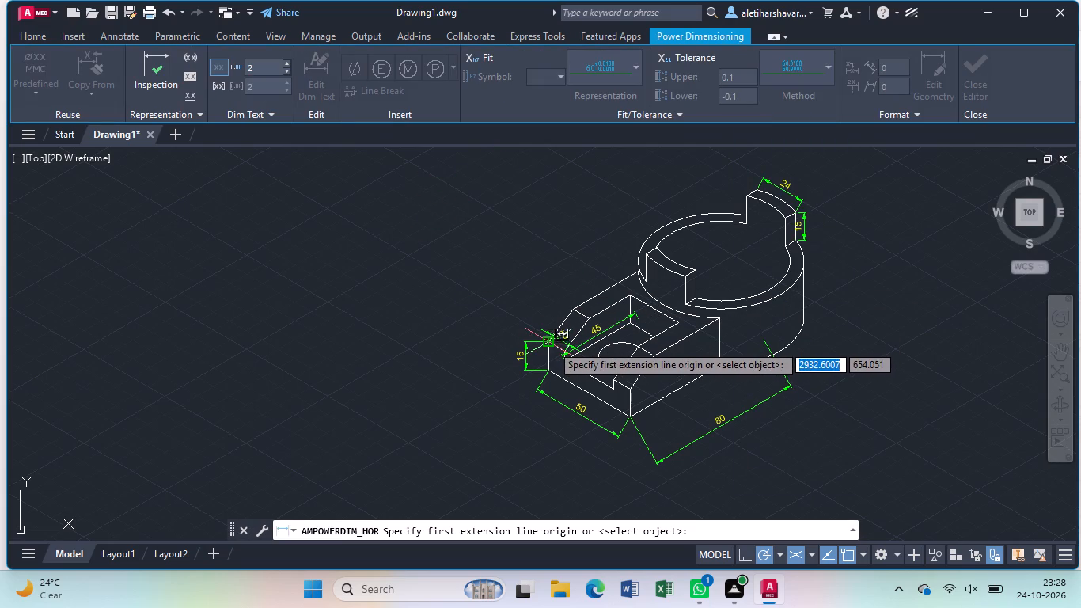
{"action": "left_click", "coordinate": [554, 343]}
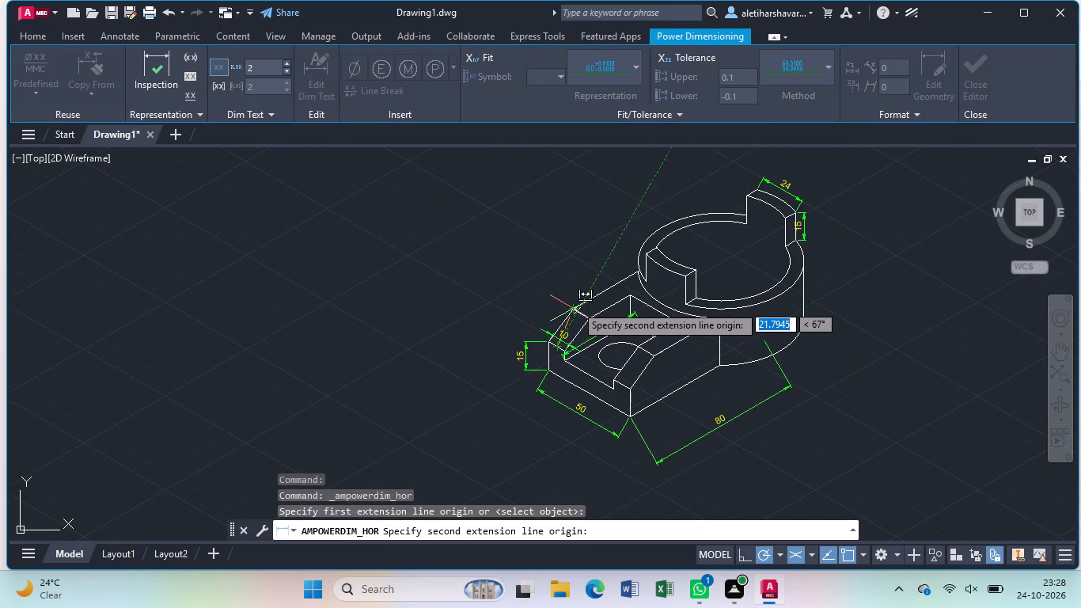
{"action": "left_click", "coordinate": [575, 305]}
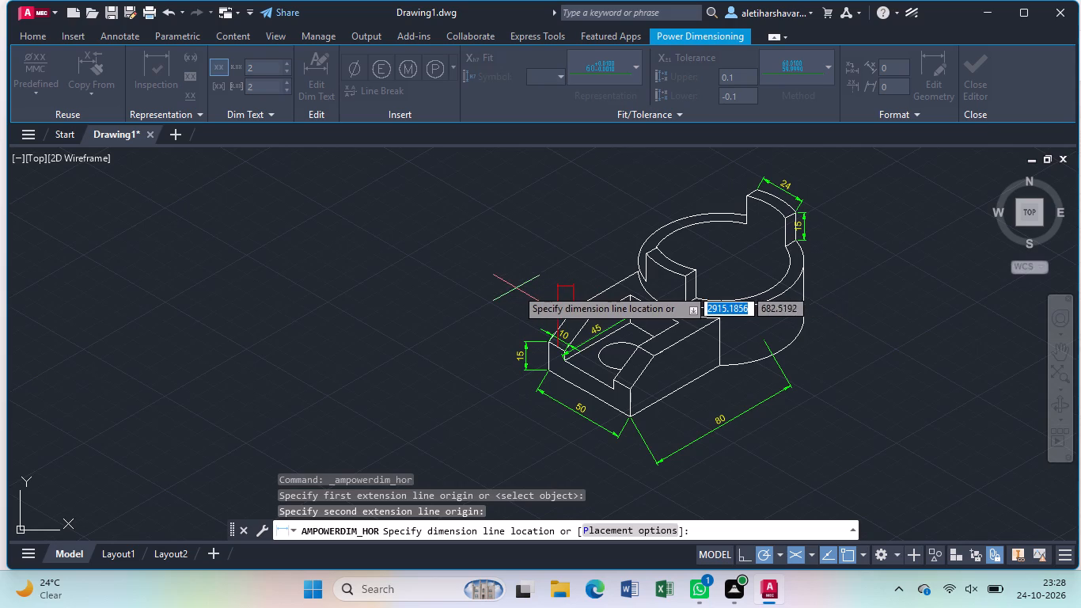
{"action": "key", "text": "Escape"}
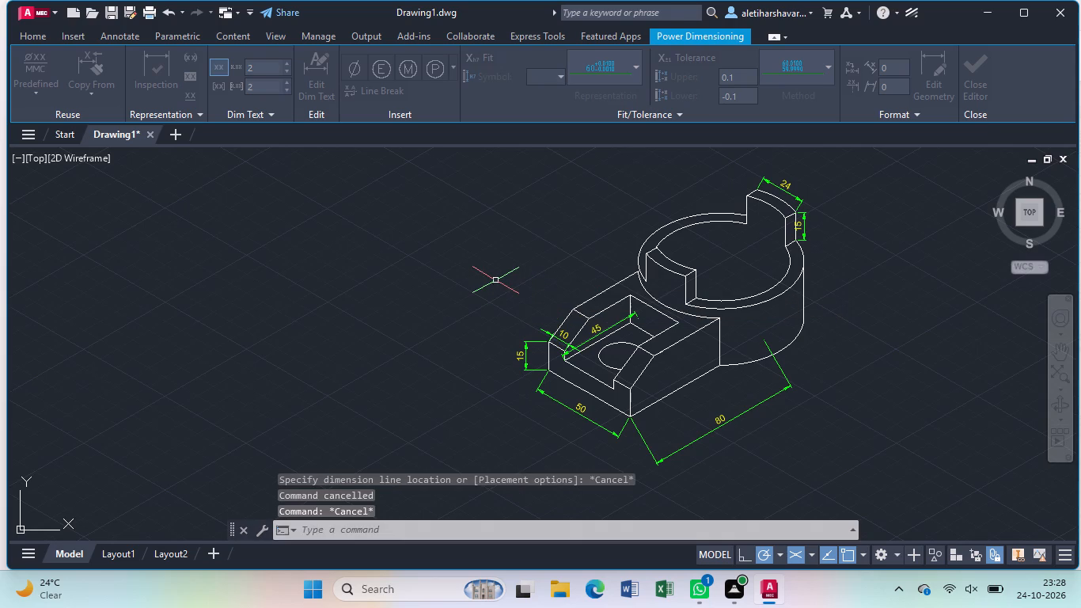
Add a horizontal dimension between the lower and upper ends of the block's outer sloped edge, replacing its text with 15.
{"action": "left_click", "coordinate": [742, 59]}
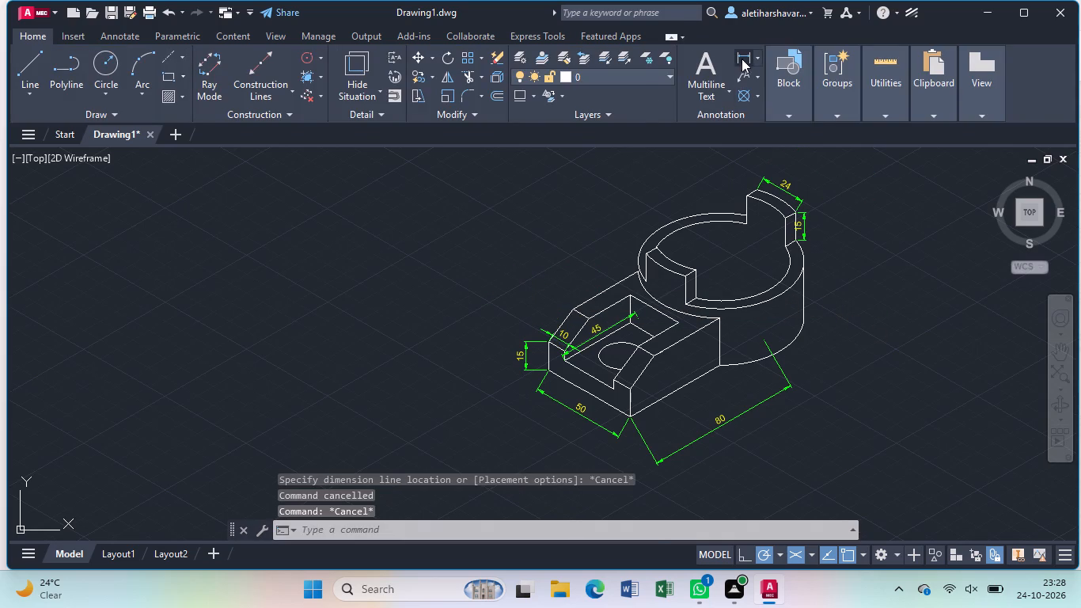
{"action": "left_click", "coordinate": [552, 340]}
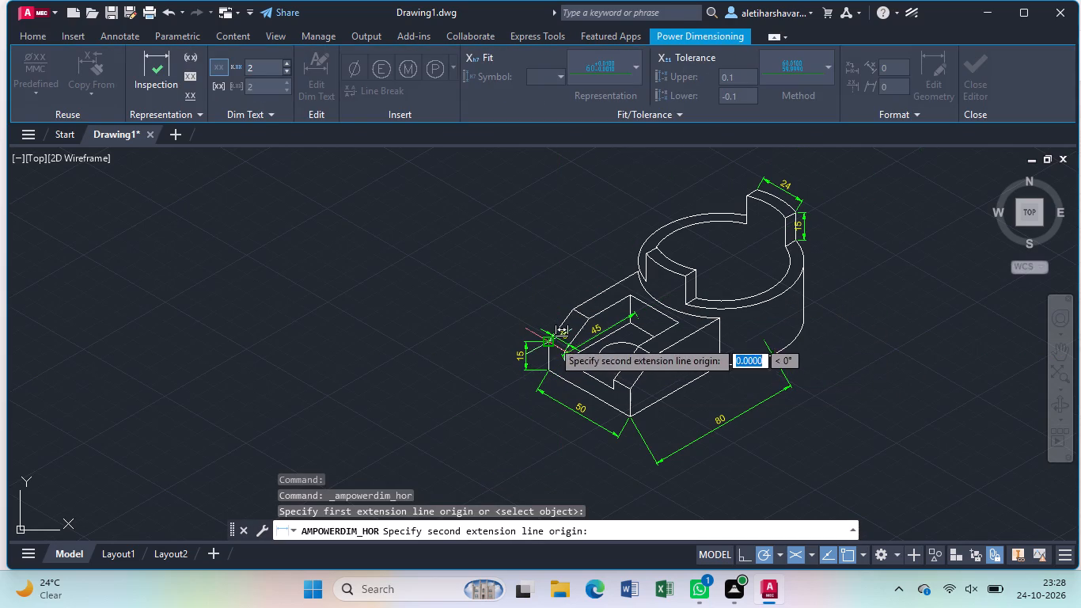
{"action": "left_click", "coordinate": [573, 310]}
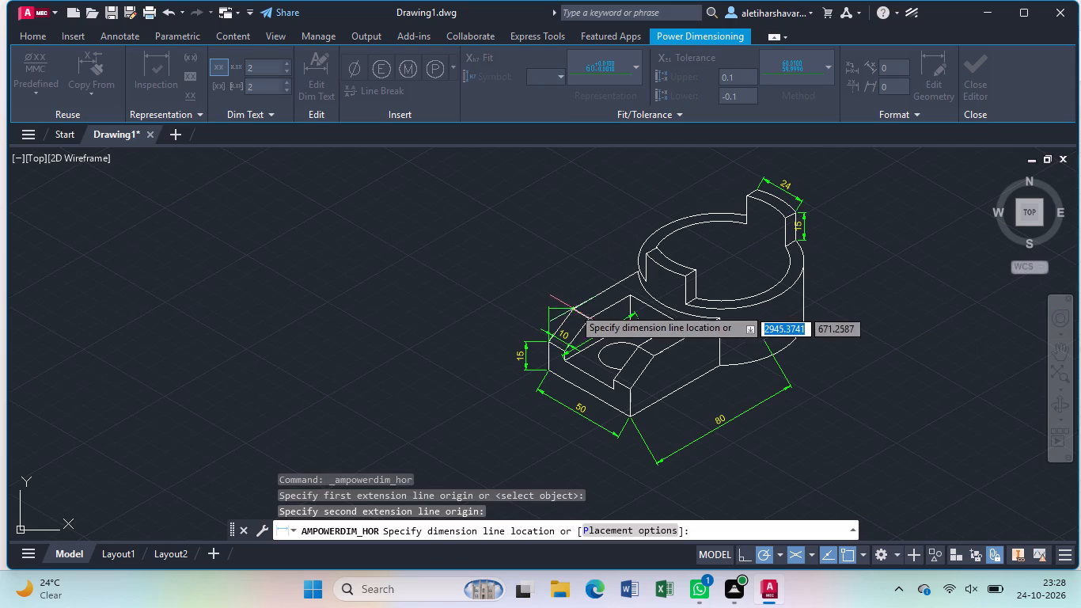
{"action": "left_click", "coordinate": [567, 283]}
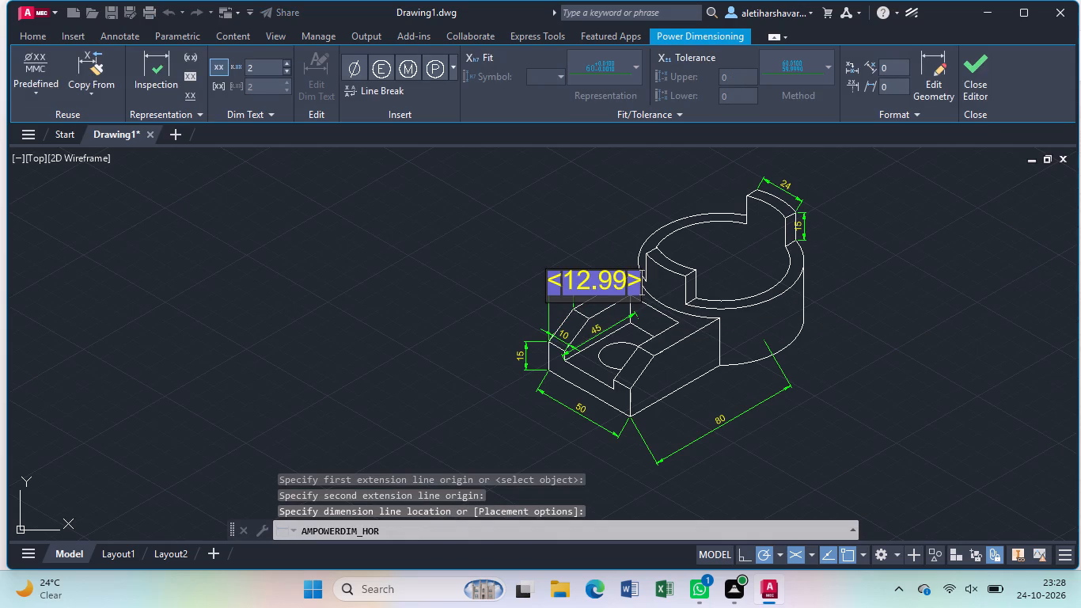
{"action": "key", "text": "BackSpace"}
{"action": "type", "text": "15"}
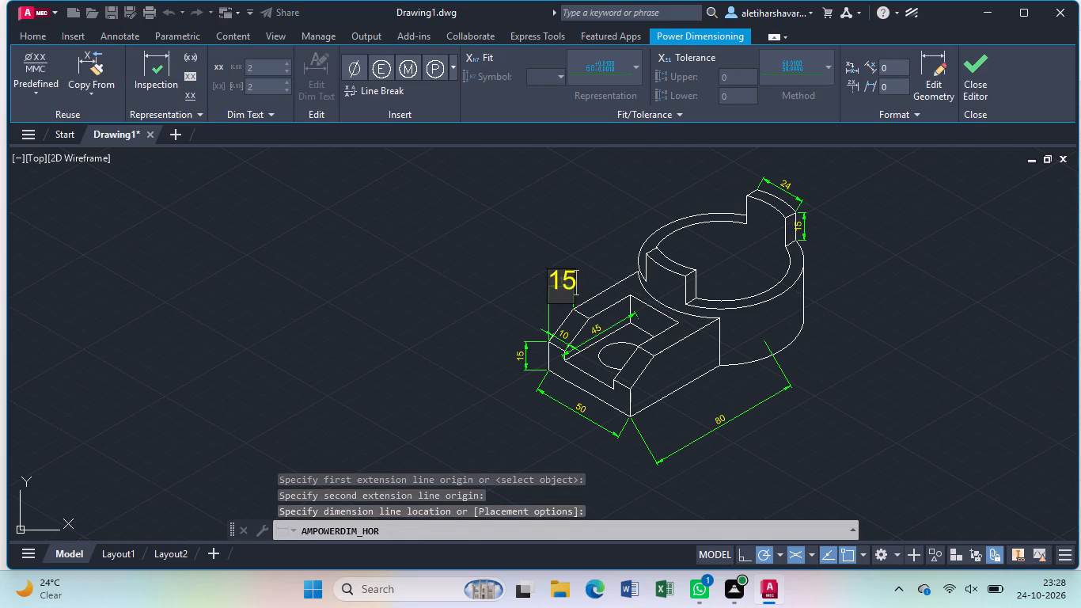
{"action": "key", "text": "Return"}
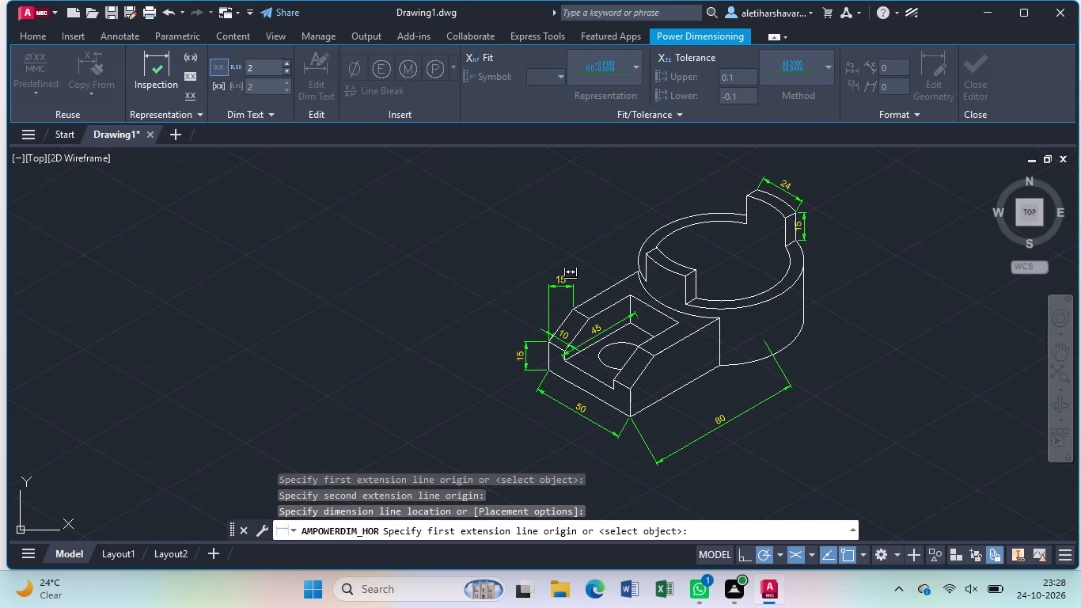
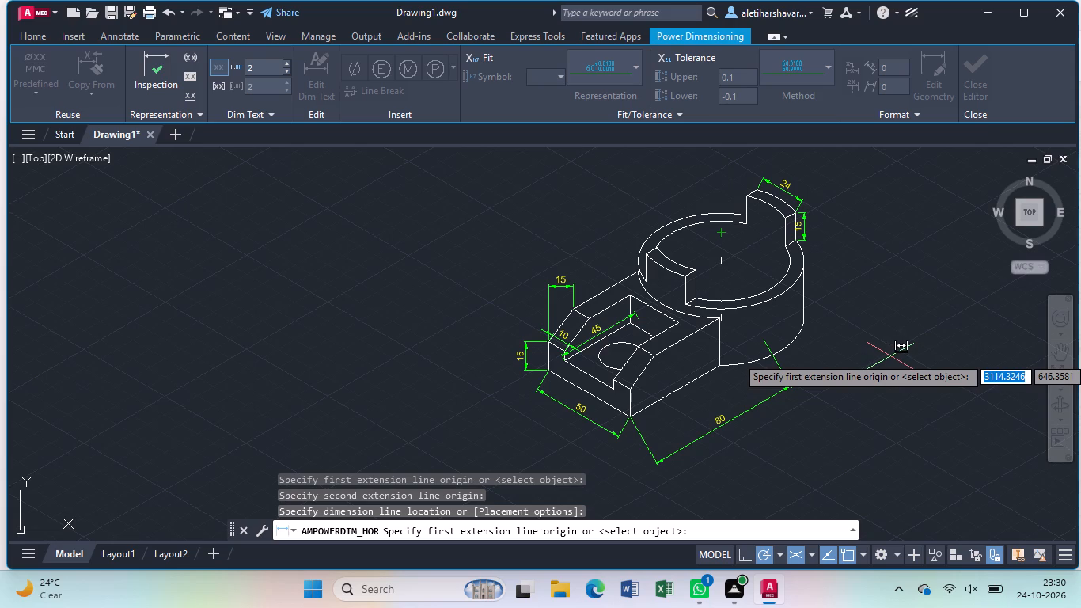
Draw a line about 59 long at 330° from the raised tabs' top centre point out past the cylinder's edge.
{"action": "key", "text": "Escape"}
{"action": "key", "text": "l"}
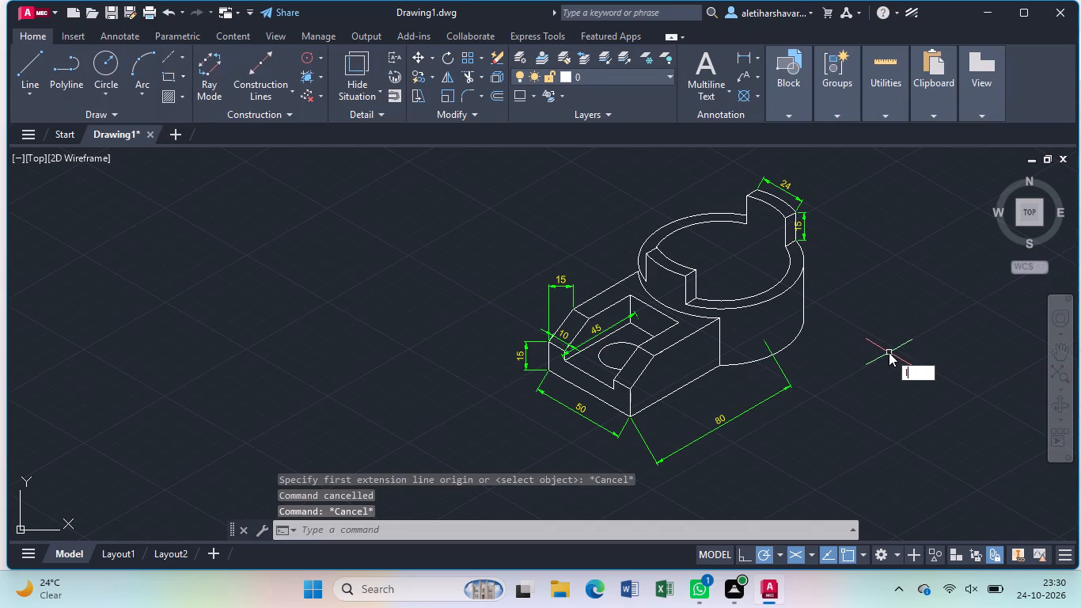
{"action": "key", "text": "Return"}
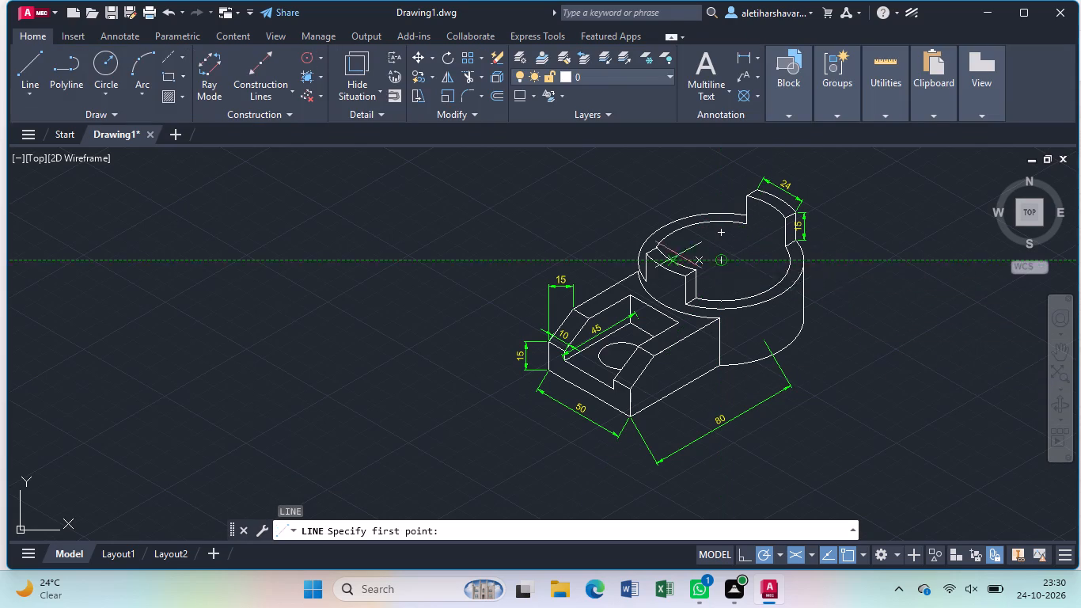
{"action": "left_click", "coordinate": [722, 234]}
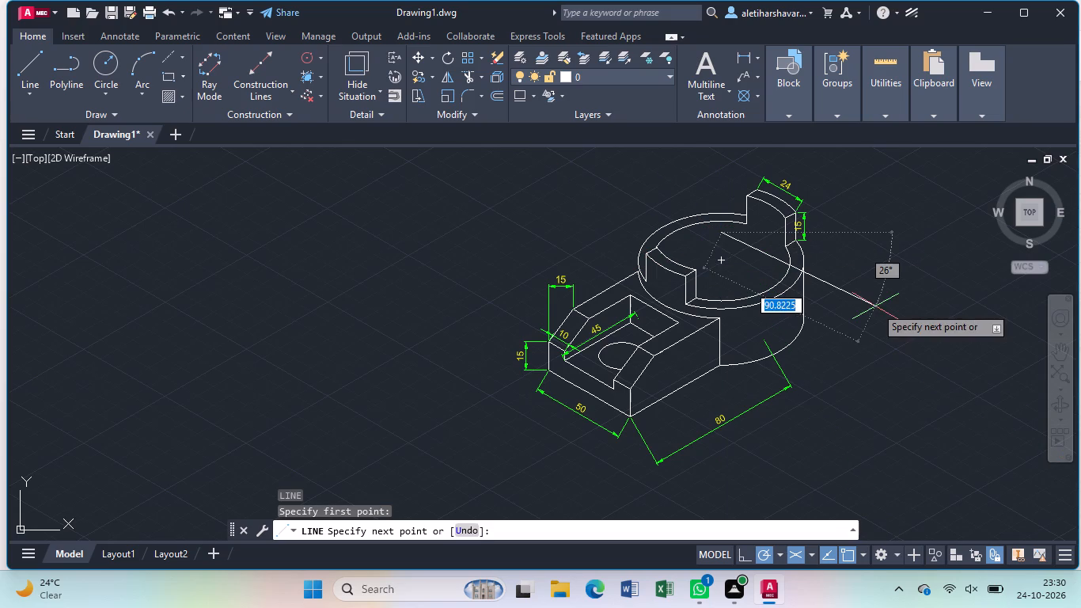
{"action": "left_click", "coordinate": [814, 293]}
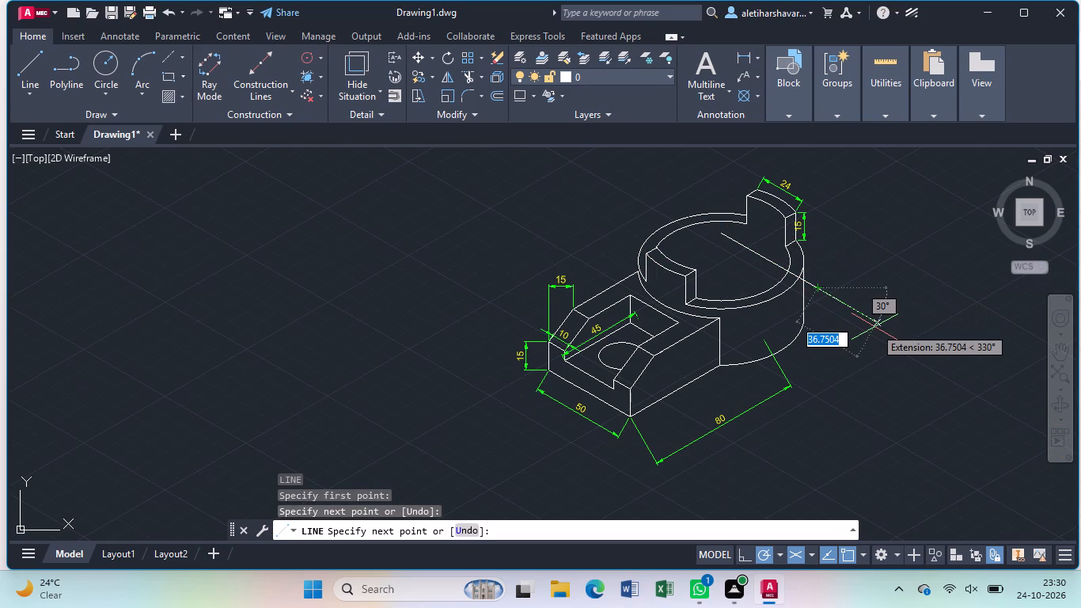
{"action": "key", "text": "Escape"}
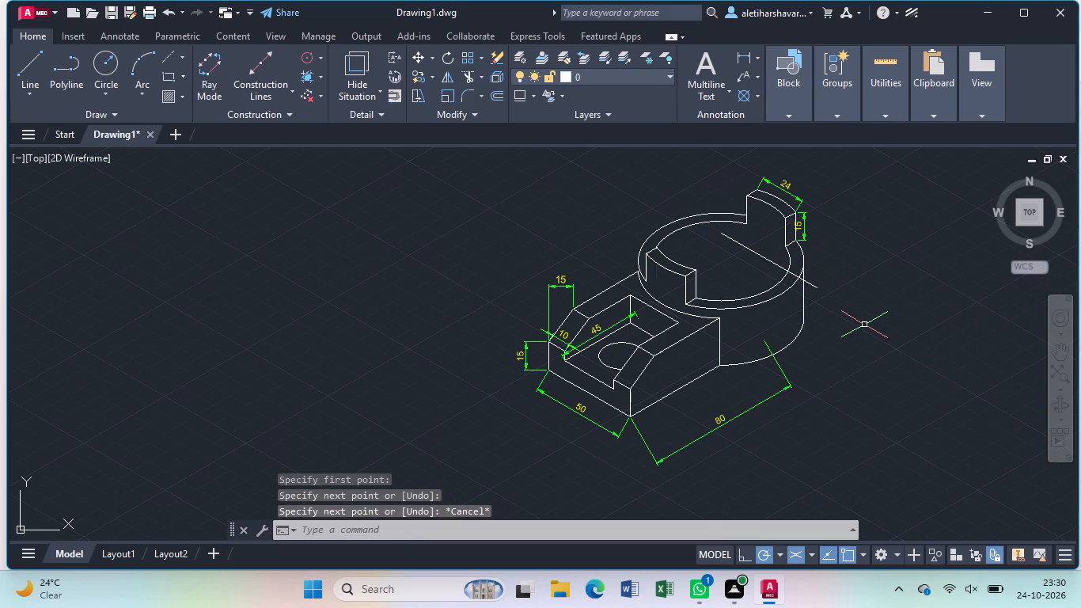
Draw a parallel line at 330° from the cylinder's base centre point out past its lower edge.
{"action": "key", "text": "l"}
{"action": "key", "text": "Return"}
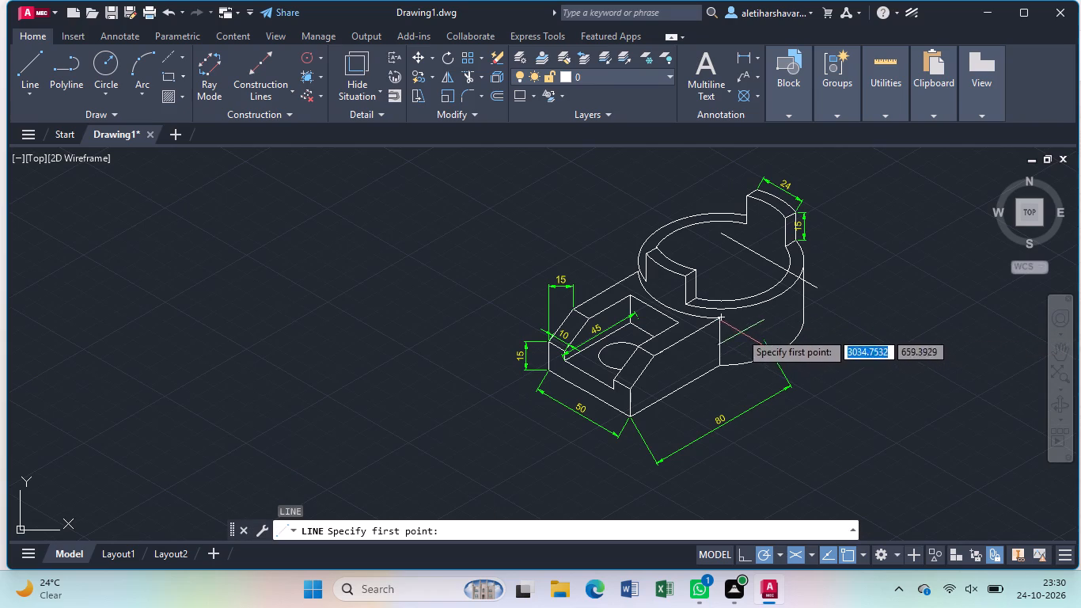
{"action": "left_click", "coordinate": [727, 321]}
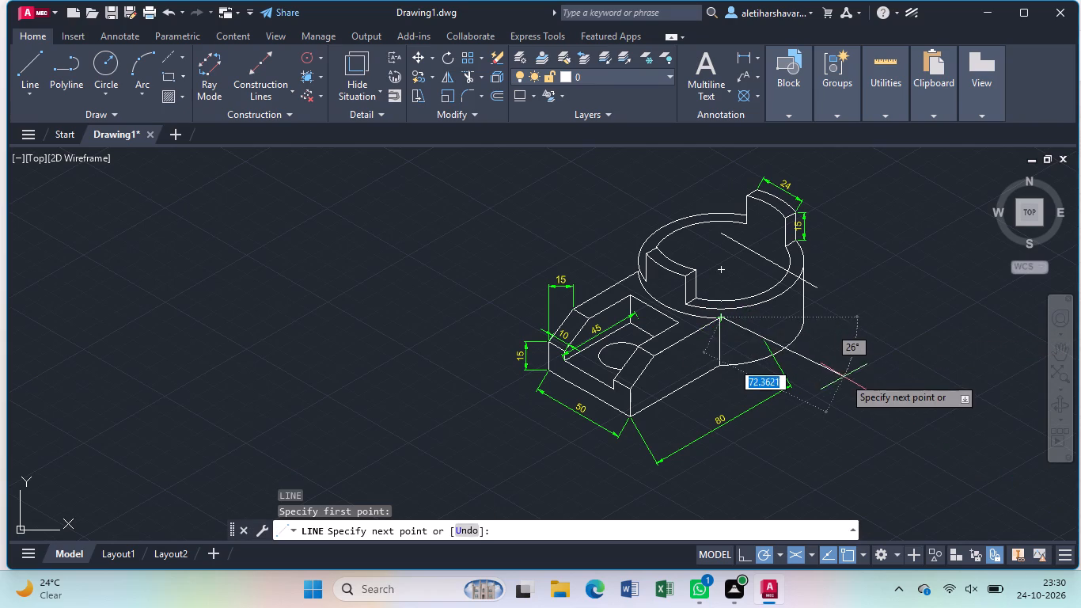
{"action": "left_click", "coordinate": [801, 363]}
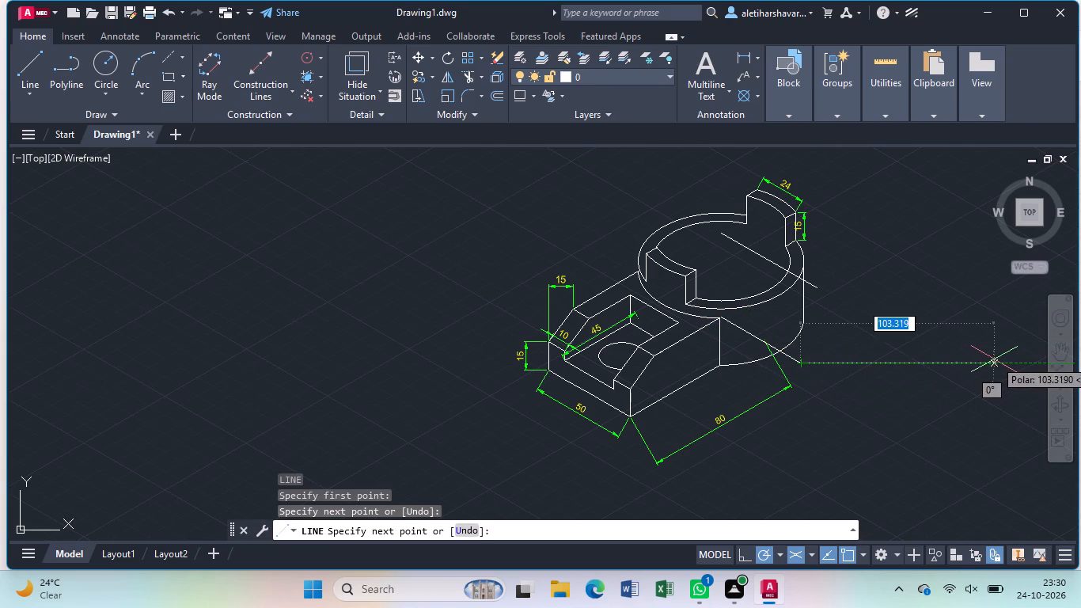
{"action": "key", "text": "Escape"}
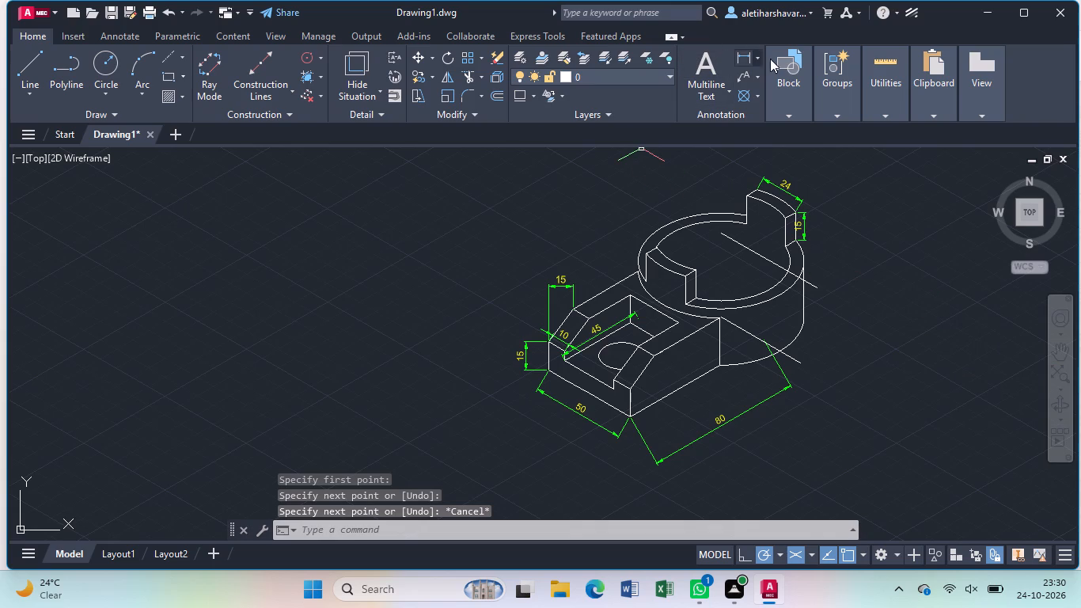
Add a vertical dimension between the outer ends of the two extended centre lines, replacing its text with 45.
{"action": "left_click", "coordinate": [760, 56]}
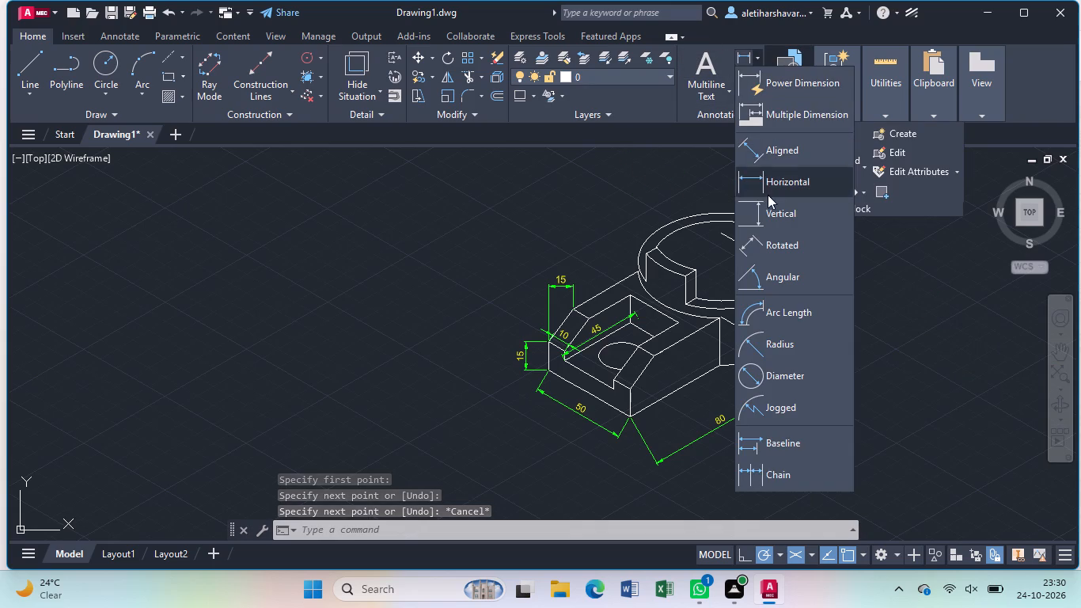
{"action": "left_click", "coordinate": [770, 209]}
{"action": "left_click", "coordinate": [816, 288]}
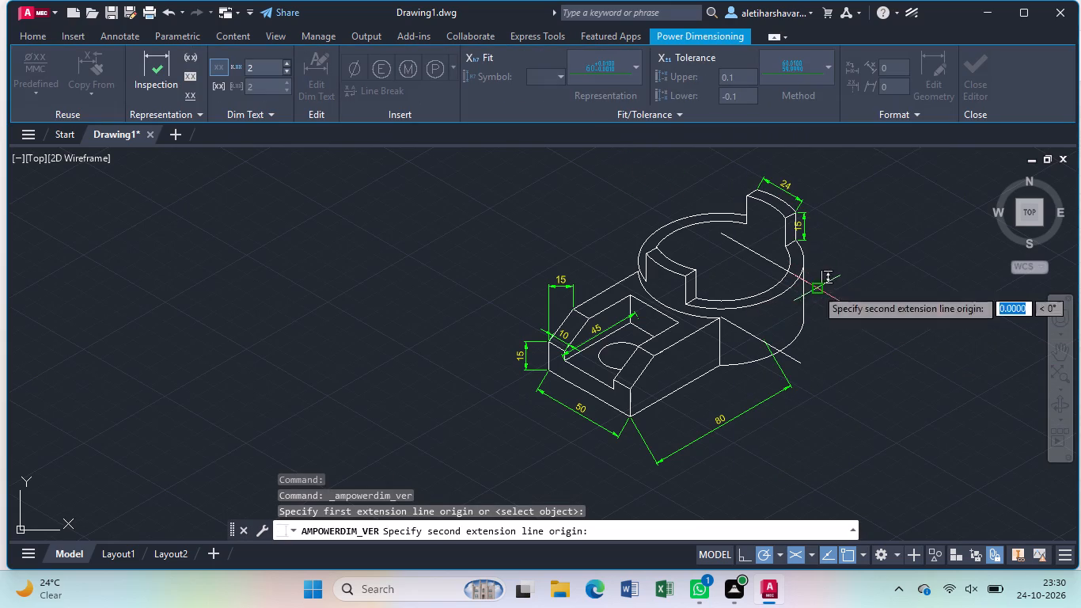
{"action": "left_click", "coordinate": [798, 363]}
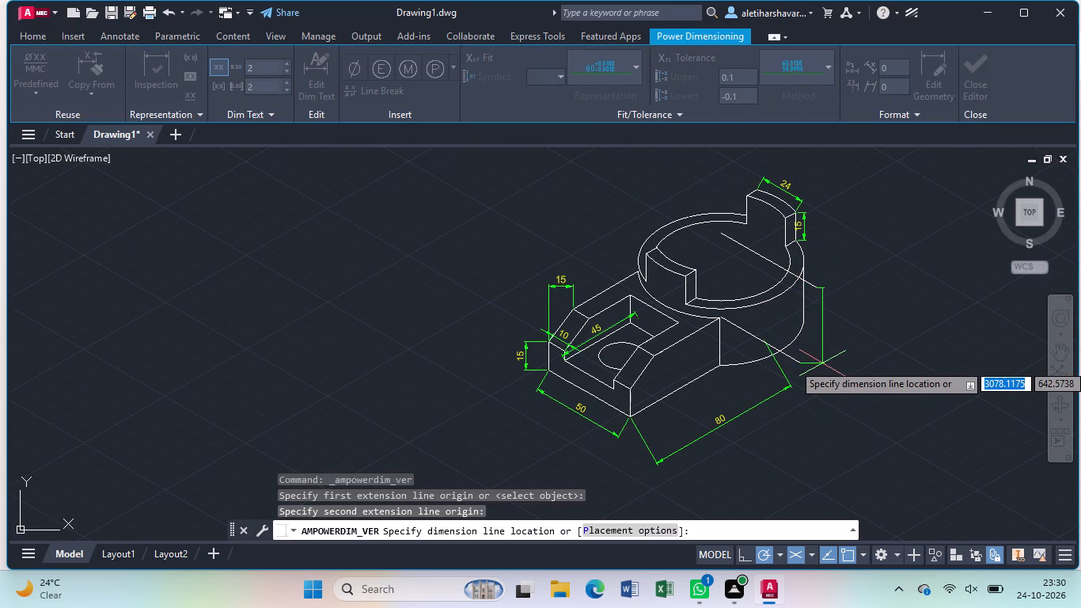
{"action": "left_click", "coordinate": [823, 363]}
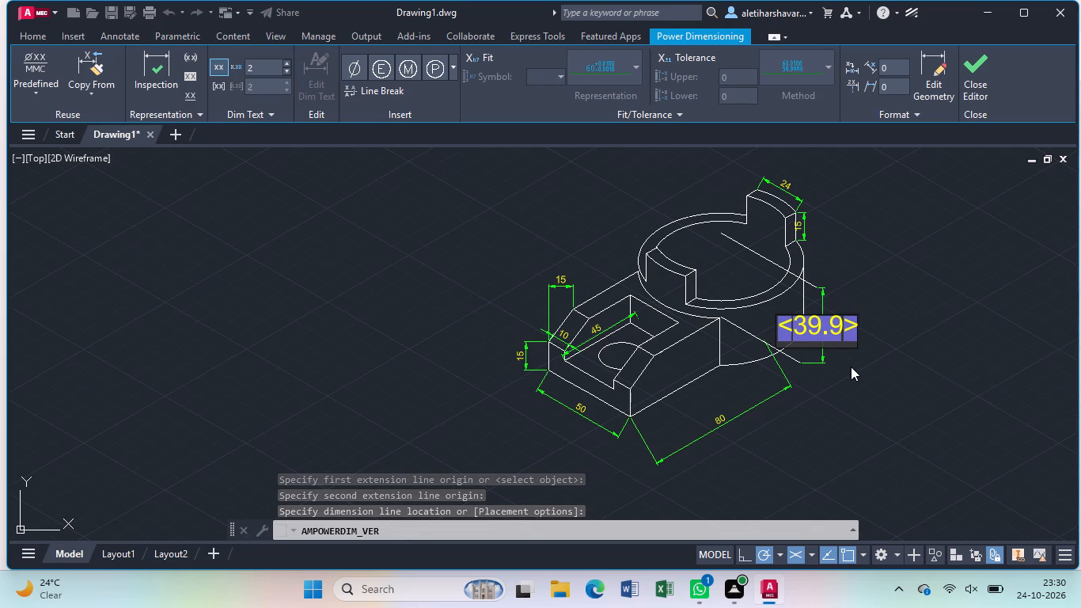
{"action": "key", "text": "BackSpace"}
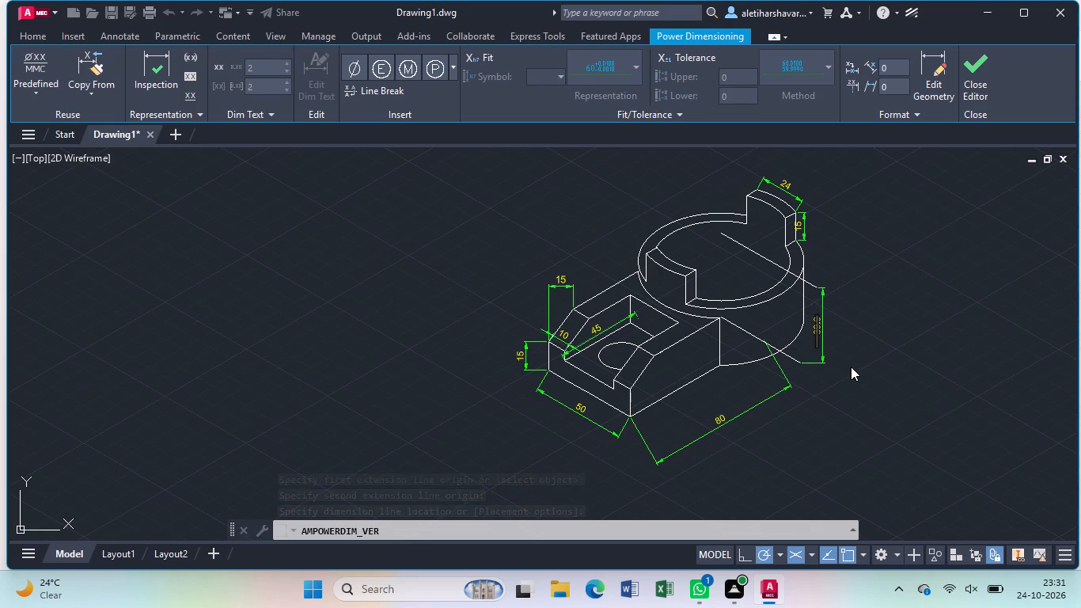
{"action": "type", "text": "45"}
{"action": "key", "text": "Return"}
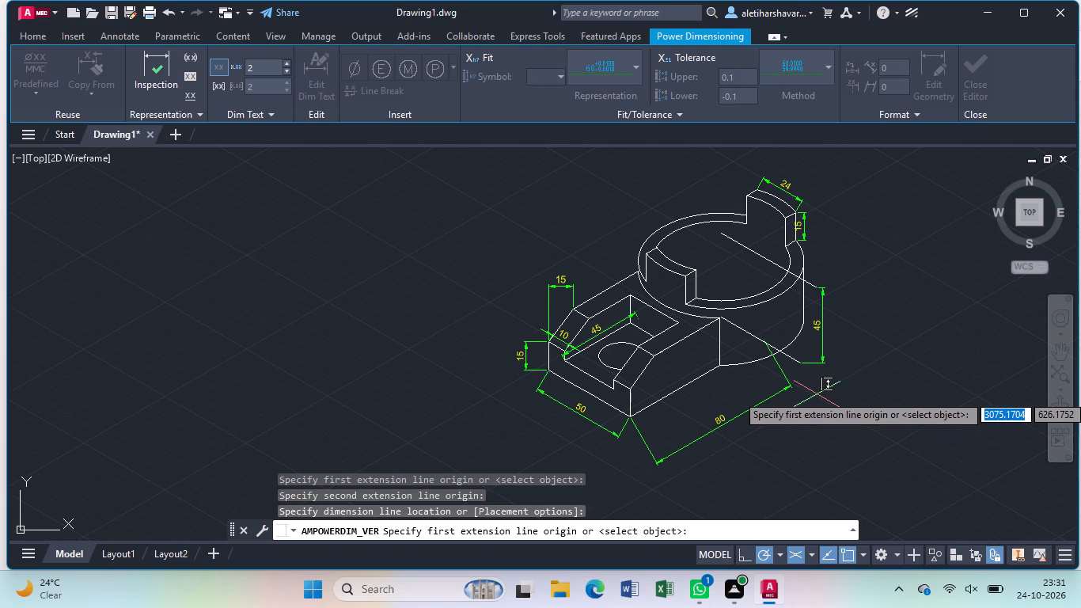
{"action": "key", "text": "l"}
{"action": "key", "text": "Return"}
{"action": "key", "text": "Escape"}
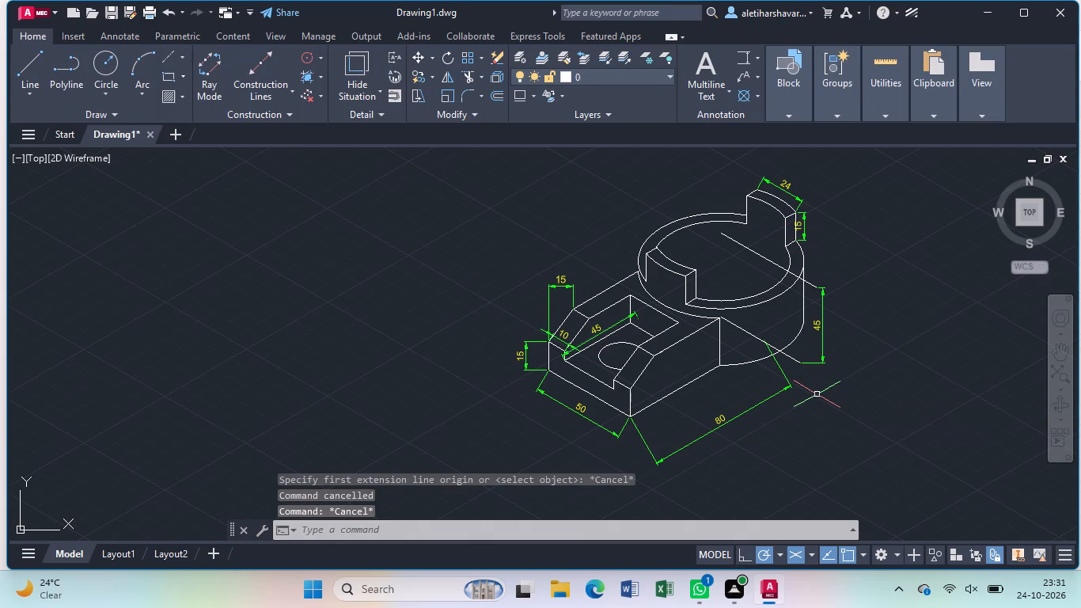
Draw a line from the top centre to the rear raised tab's arc, then back across to the opposite tab.
{"action": "key", "text": "l"}
{"action": "key", "text": "Return"}
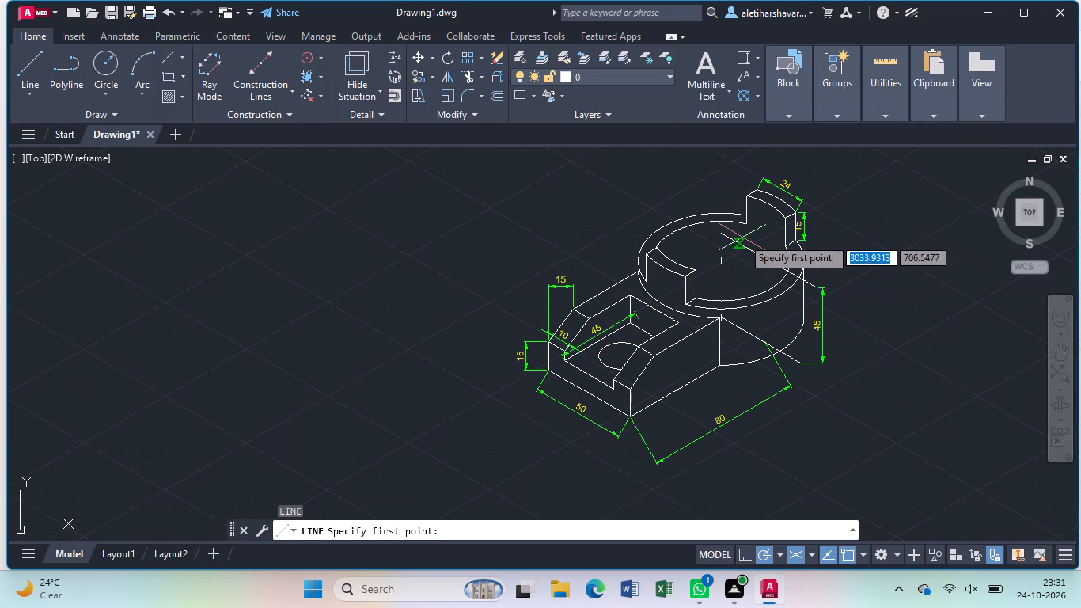
{"action": "left_click", "coordinate": [725, 234]}
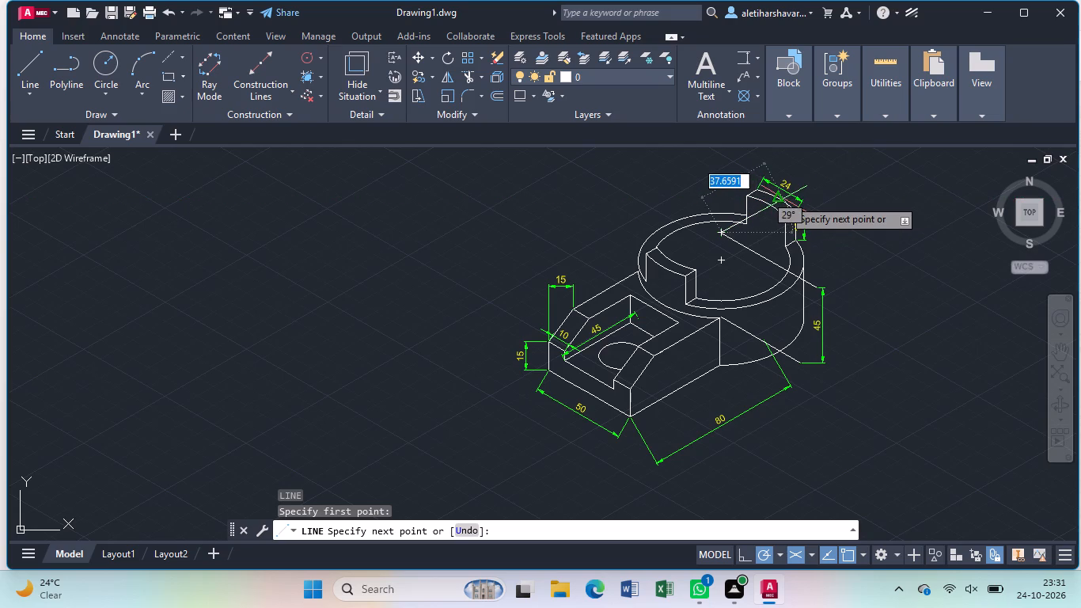
{"action": "left_click", "coordinate": [783, 199]}
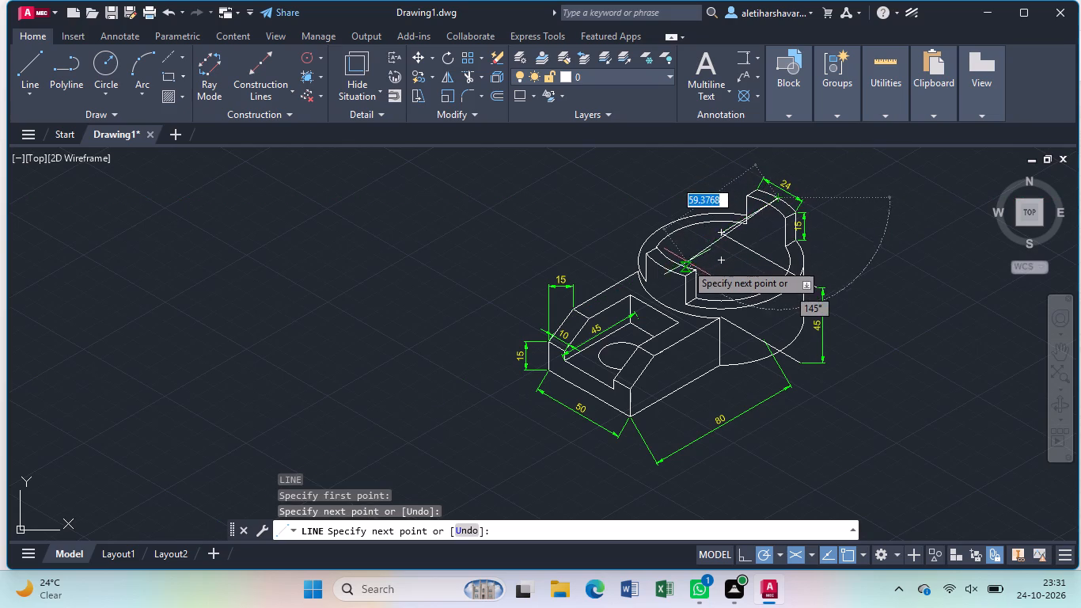
{"action": "left_click", "coordinate": [665, 264]}
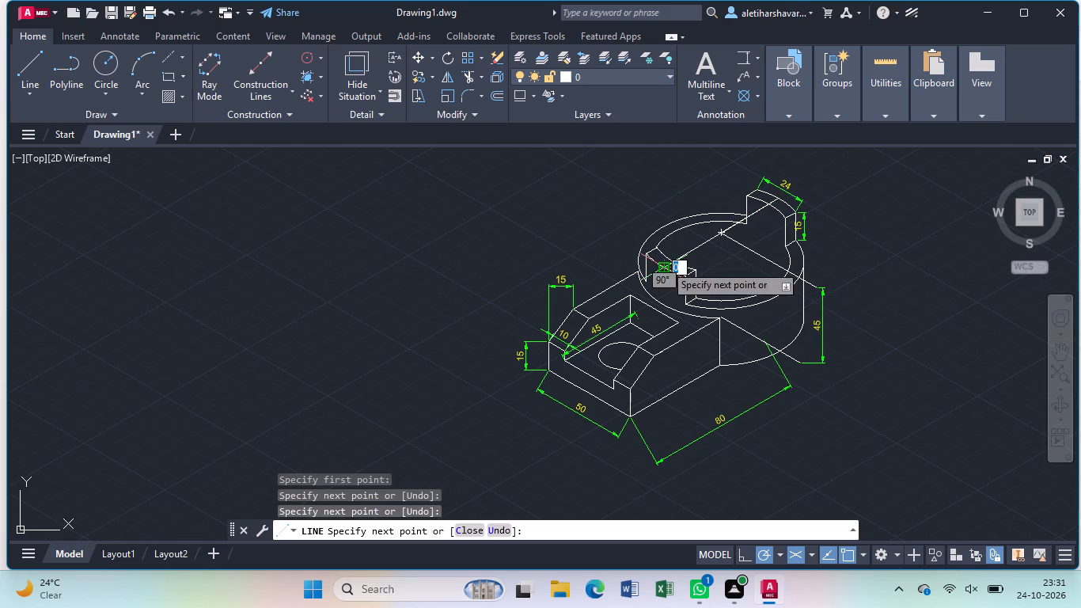
{"action": "key", "text": "Escape"}
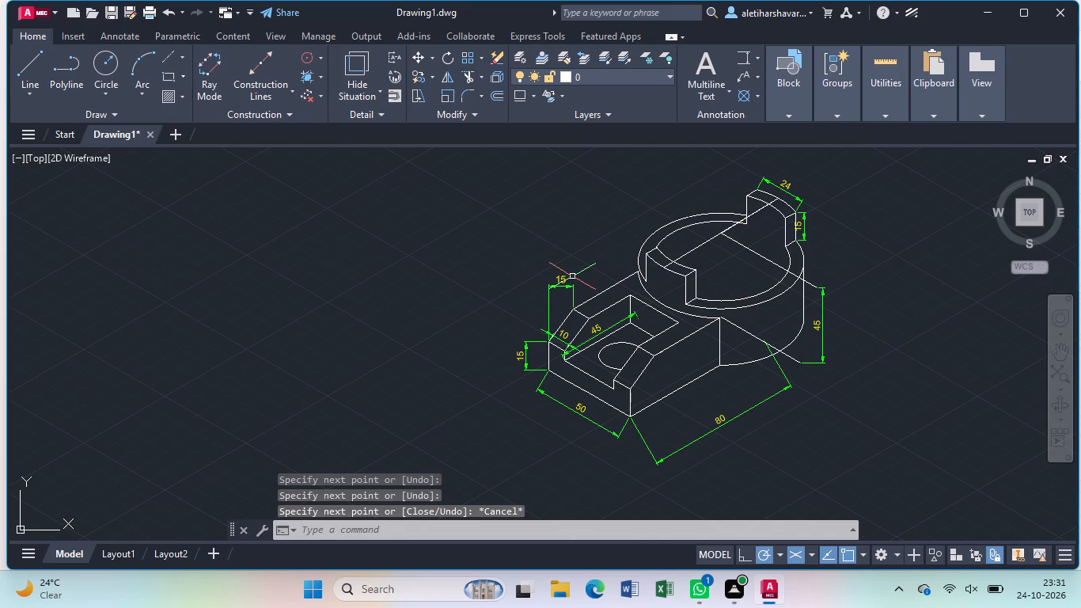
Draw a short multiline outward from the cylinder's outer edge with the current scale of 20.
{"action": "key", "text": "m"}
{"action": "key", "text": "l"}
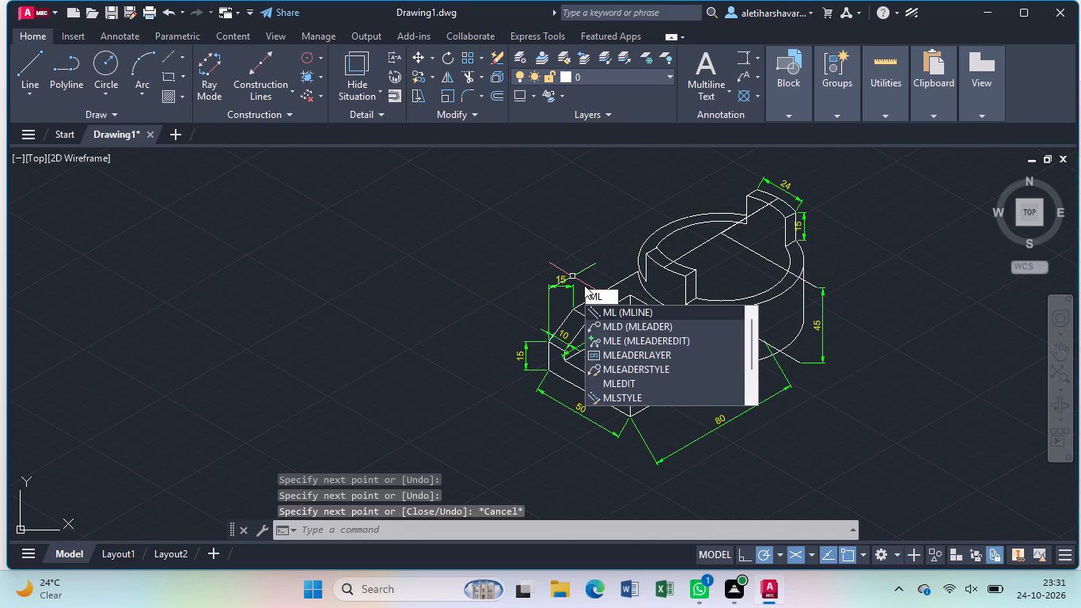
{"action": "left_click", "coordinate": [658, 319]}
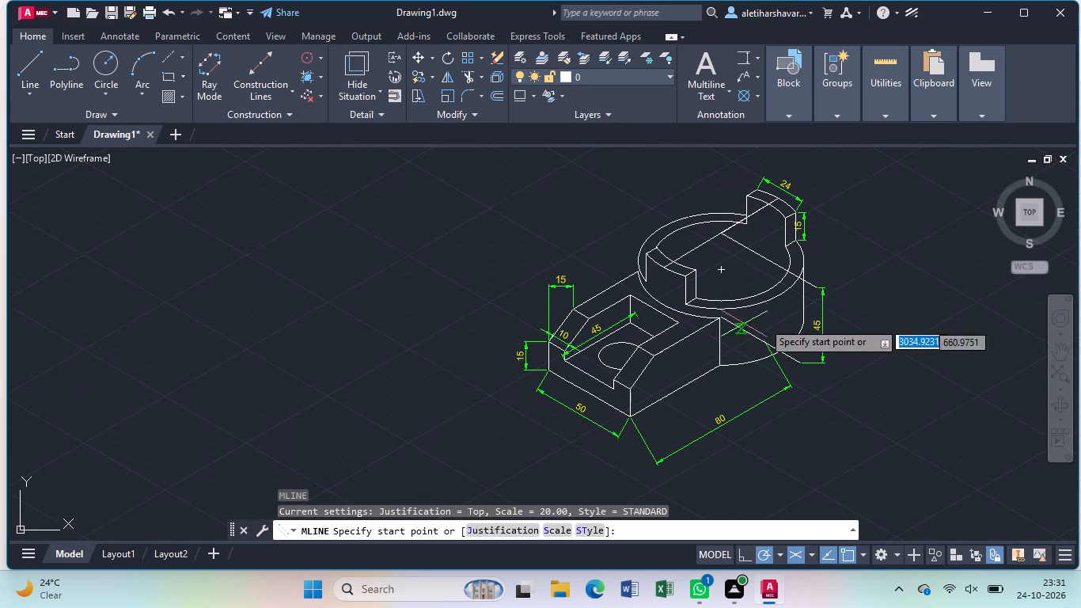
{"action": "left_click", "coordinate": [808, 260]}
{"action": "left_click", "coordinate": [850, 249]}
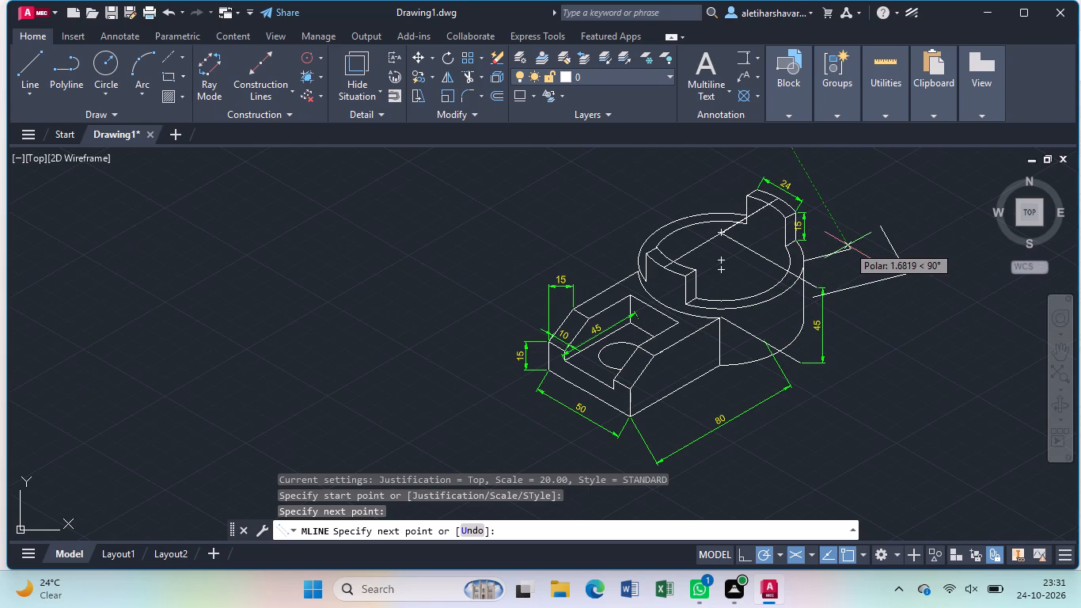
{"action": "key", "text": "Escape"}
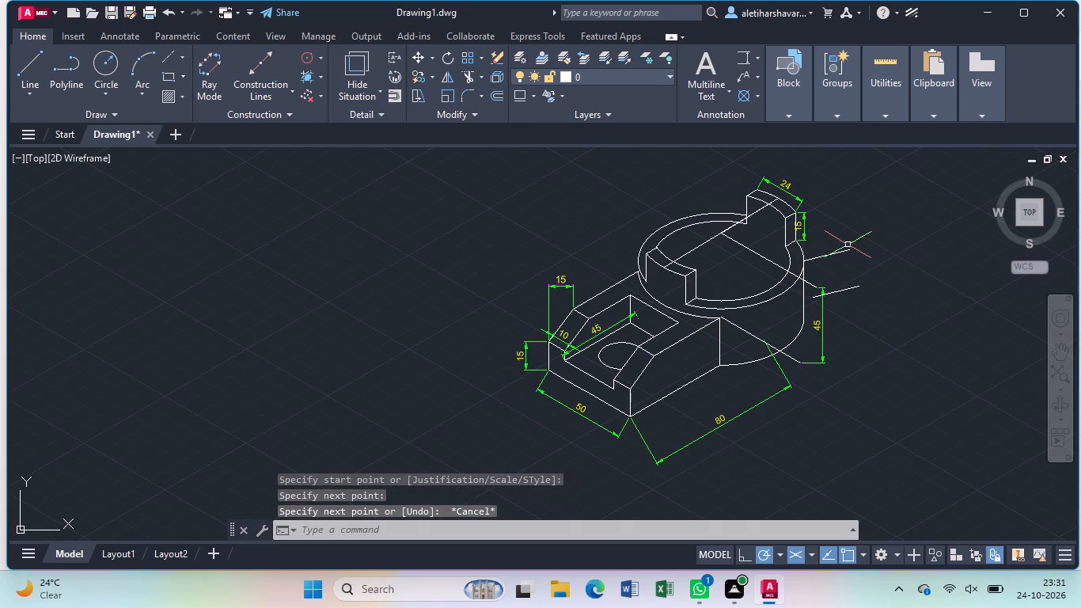
Add a multileader pointing to the cylinder's outer edge with the text R36 in yellow.
{"action": "type", "text": "ml"}
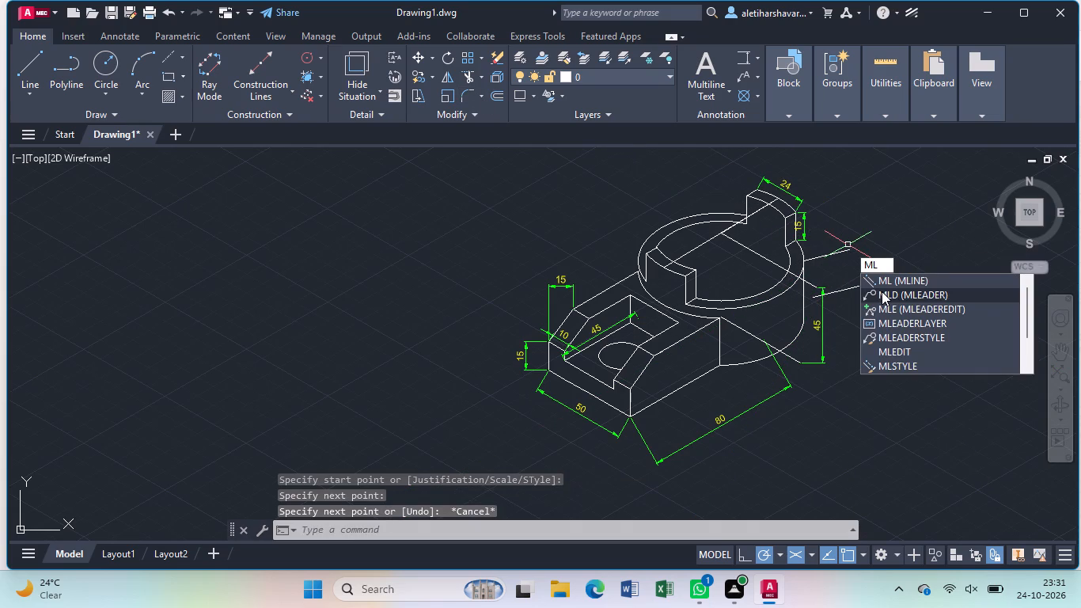
{"action": "left_click", "coordinate": [882, 291]}
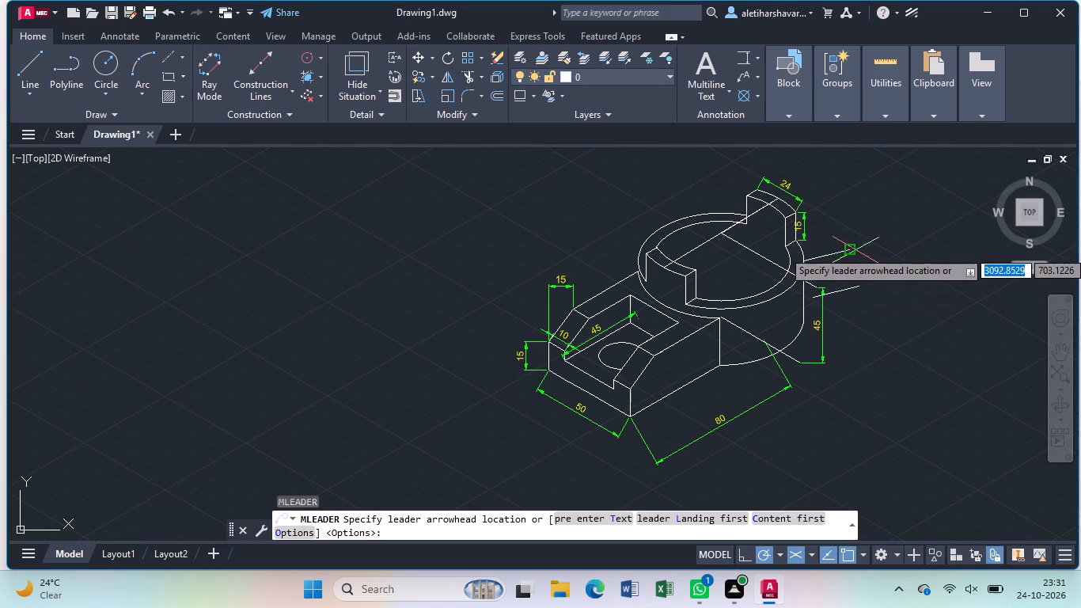
{"action": "left_click", "coordinate": [805, 262]}
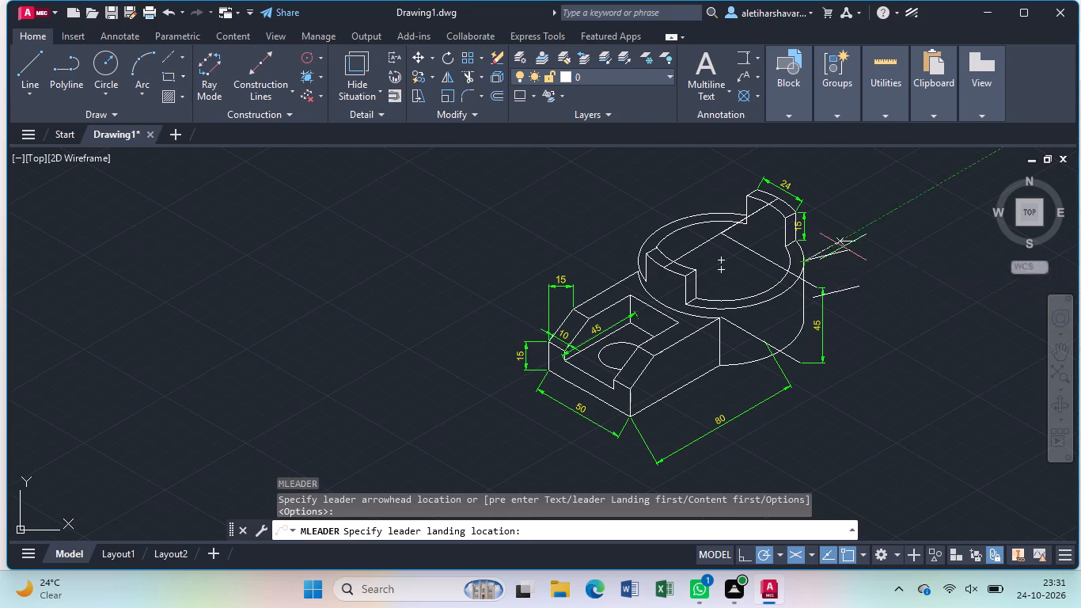
{"action": "left_click", "coordinate": [851, 247]}
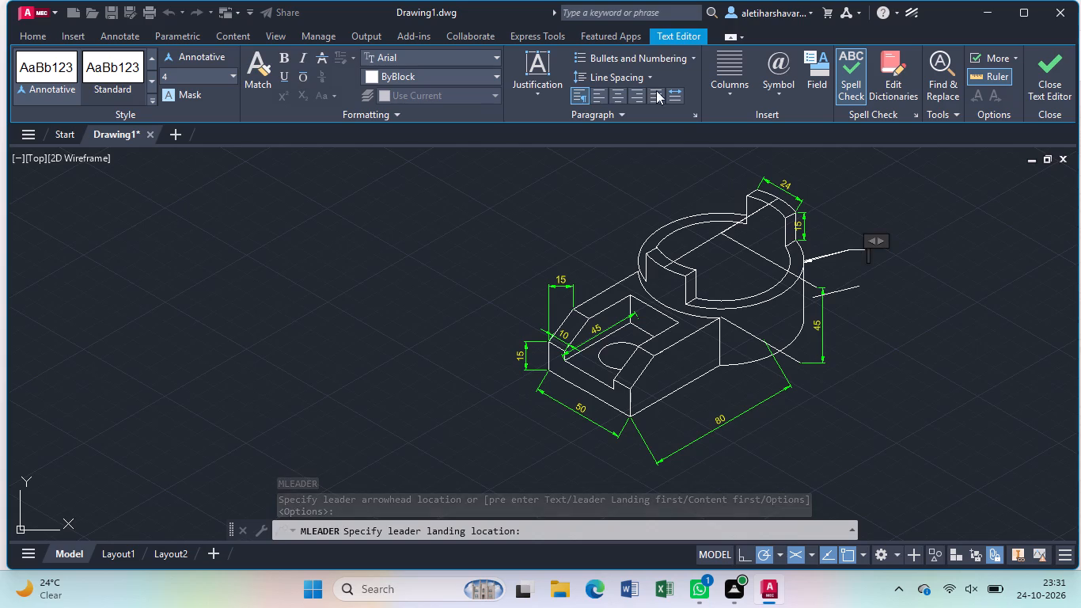
{"action": "left_click", "coordinate": [495, 77]}
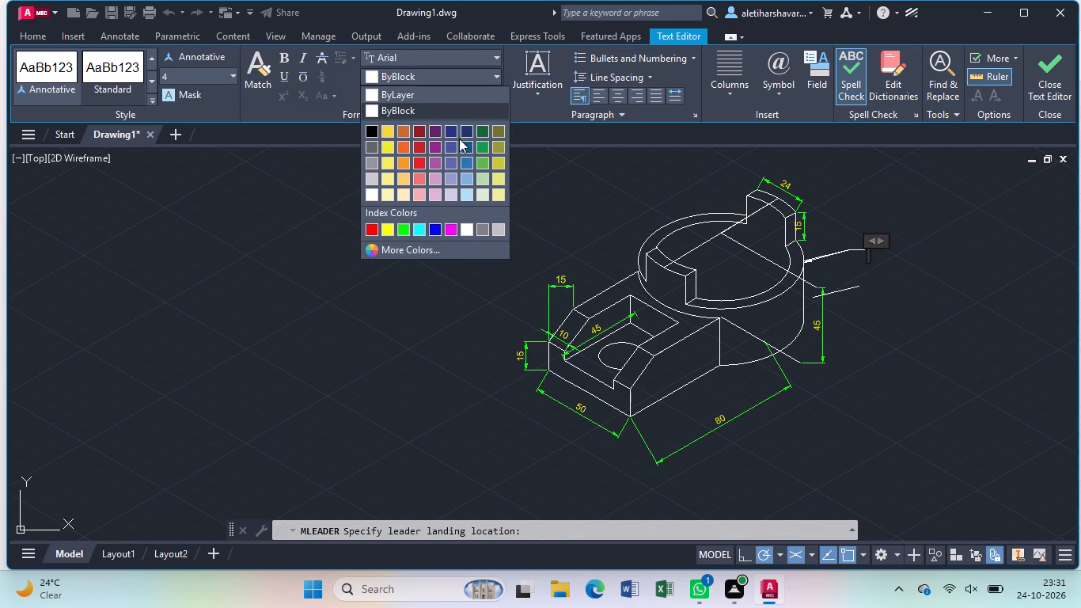
{"action": "left_click", "coordinate": [385, 225]}
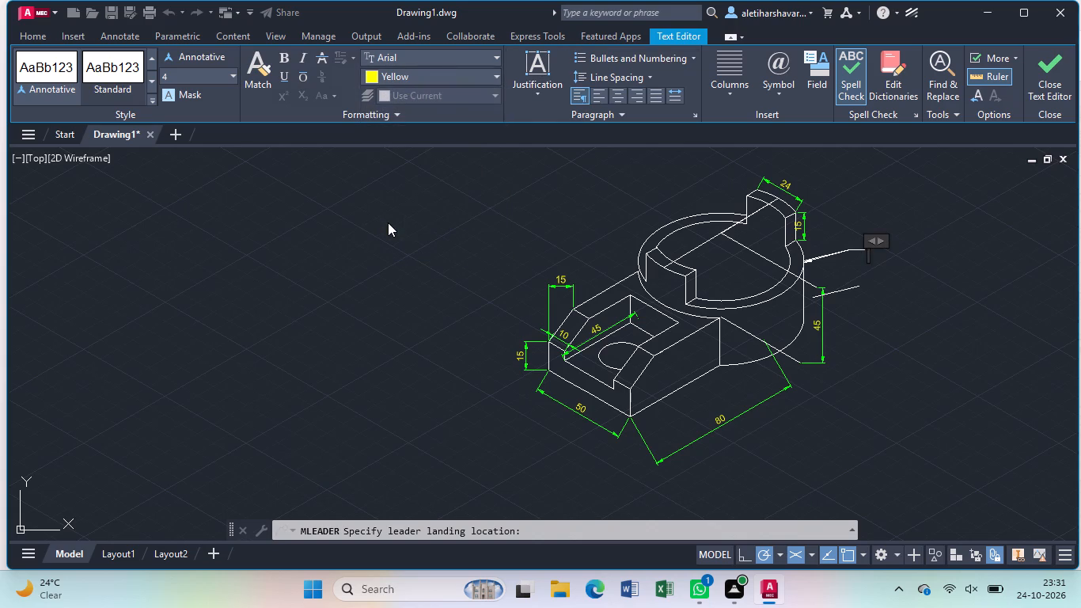
{"action": "type", "text": "R36"}
{"action": "left_click", "coordinate": [389, 222]}
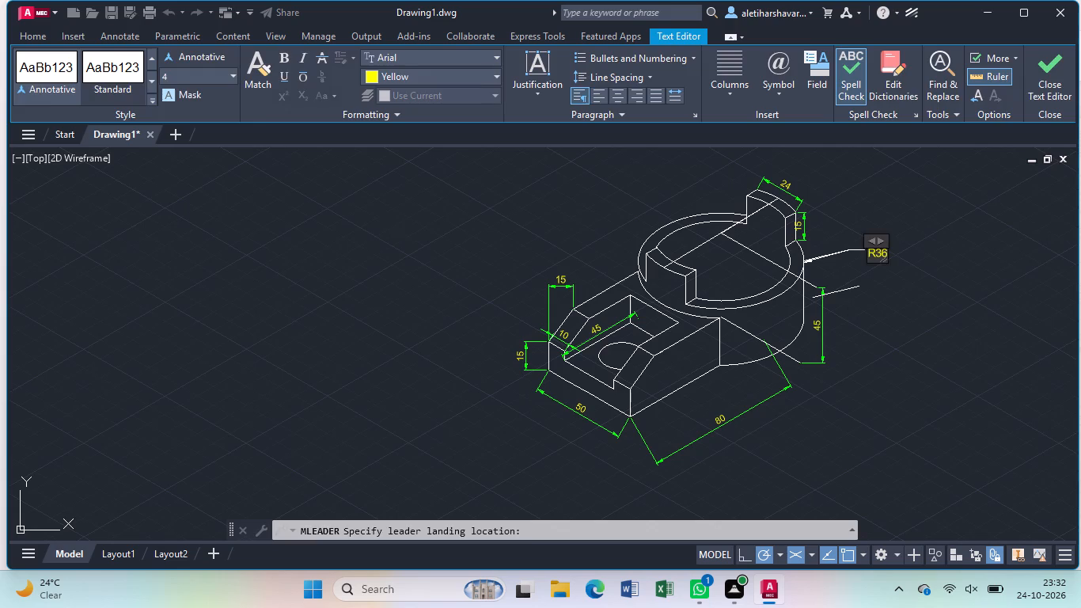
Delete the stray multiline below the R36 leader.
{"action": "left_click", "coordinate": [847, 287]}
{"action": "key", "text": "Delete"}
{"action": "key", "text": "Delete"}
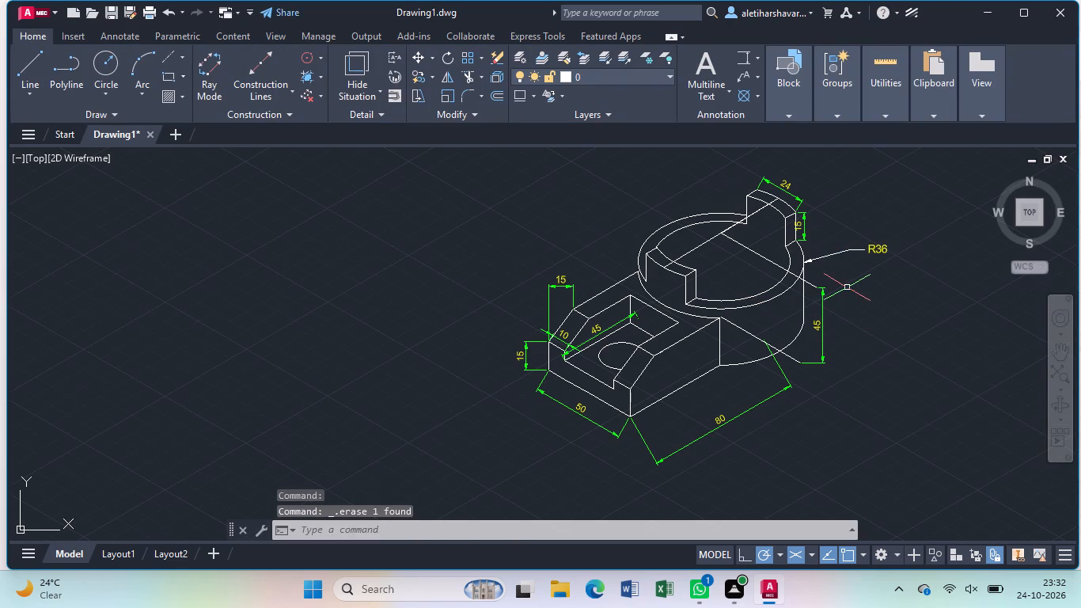
Add a multileader pointing to the cylinder's inner bore edge with the text R30 in yellow.
{"action": "type", "text": "ml"}
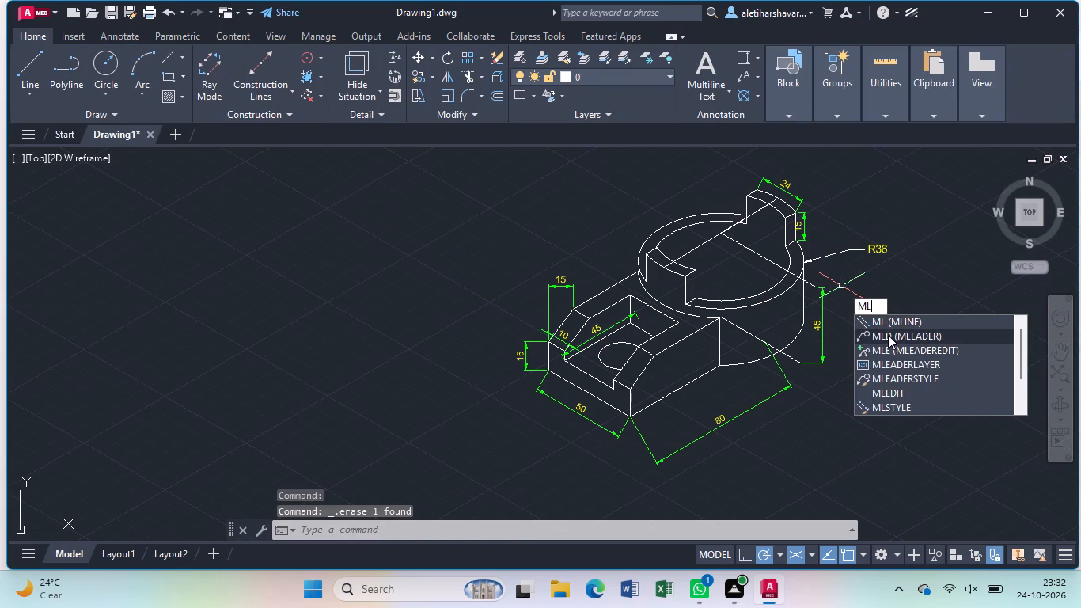
{"action": "left_click", "coordinate": [889, 335]}
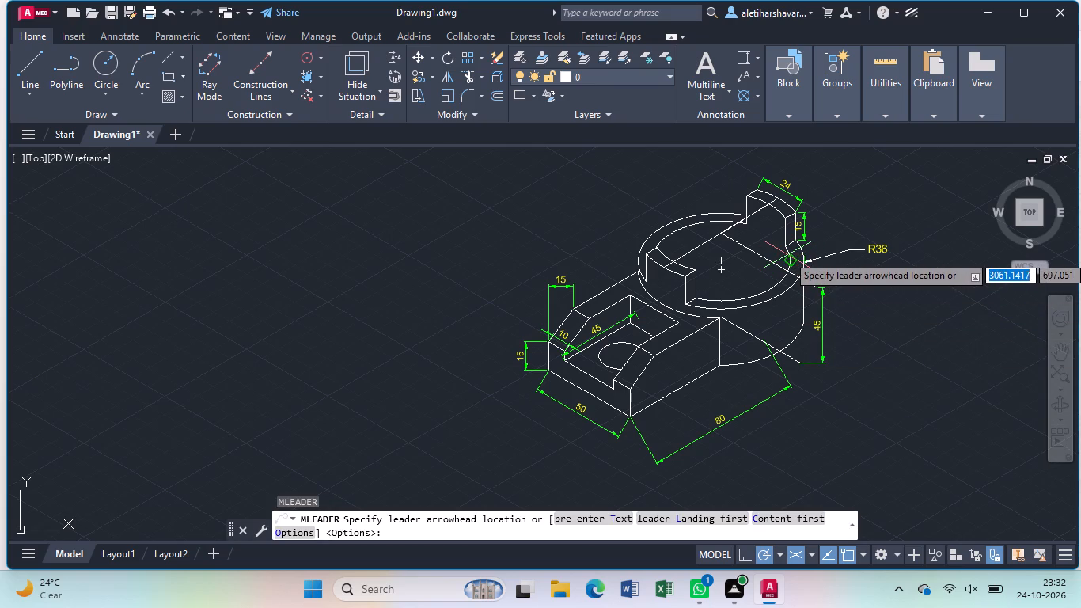
{"action": "left_click", "coordinate": [787, 255]}
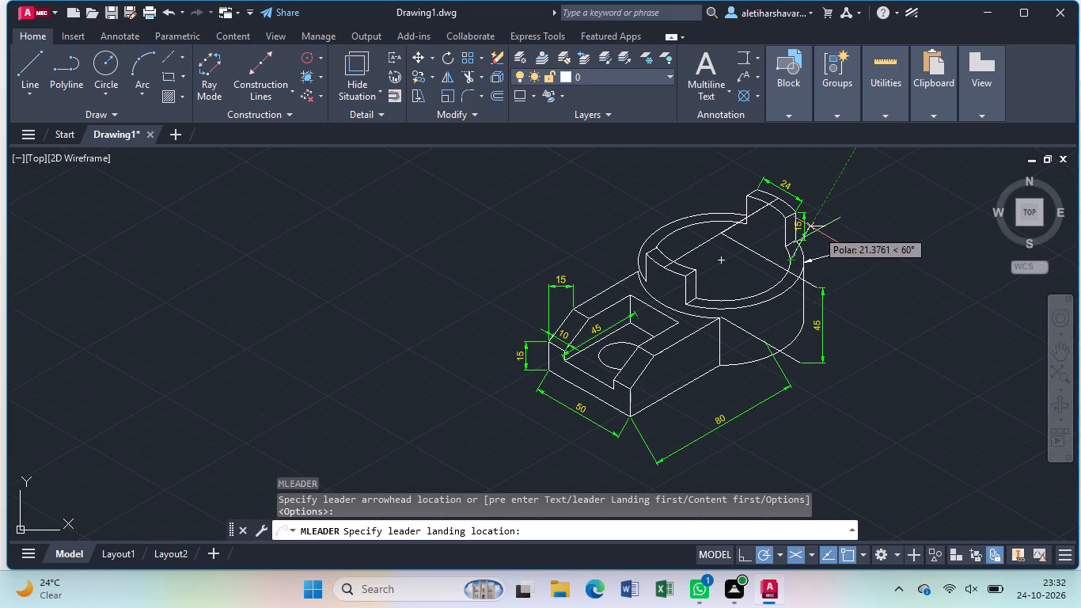
{"action": "left_click", "coordinate": [817, 230]}
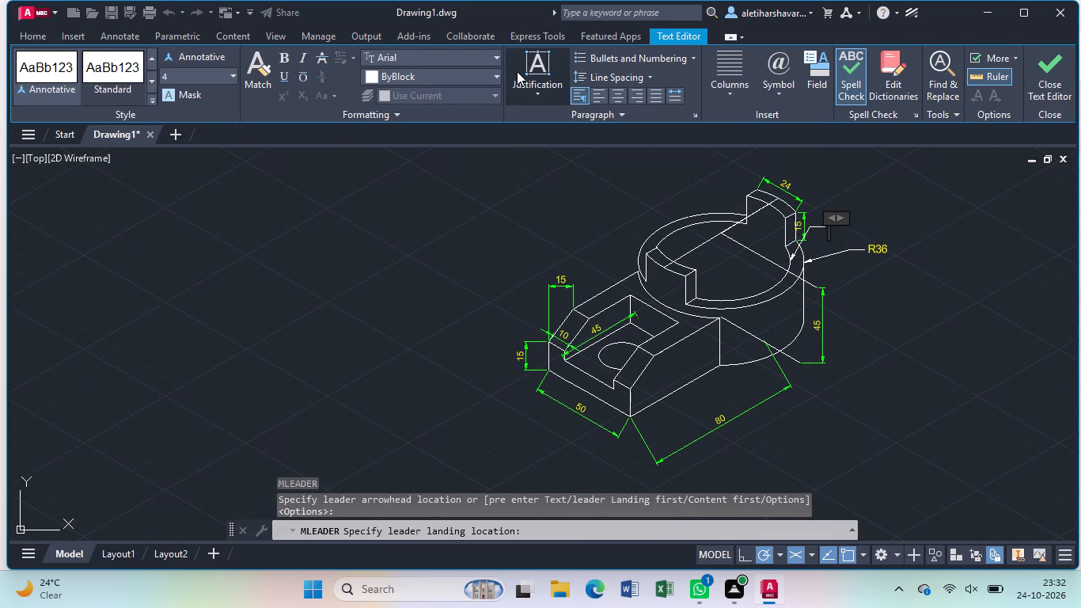
{"action": "left_click", "coordinate": [496, 74]}
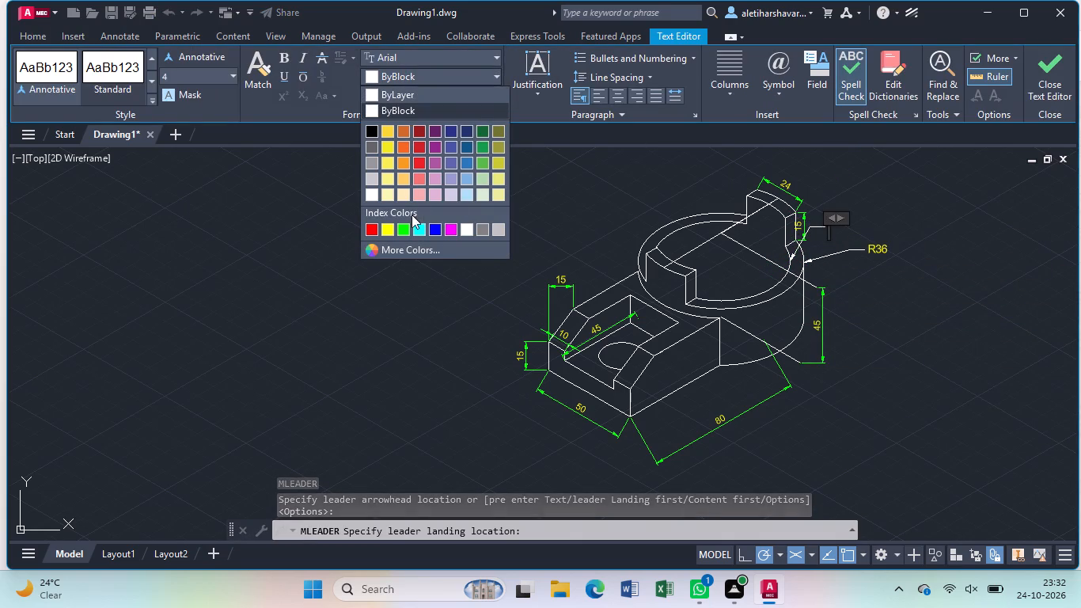
{"action": "left_click", "coordinate": [384, 223]}
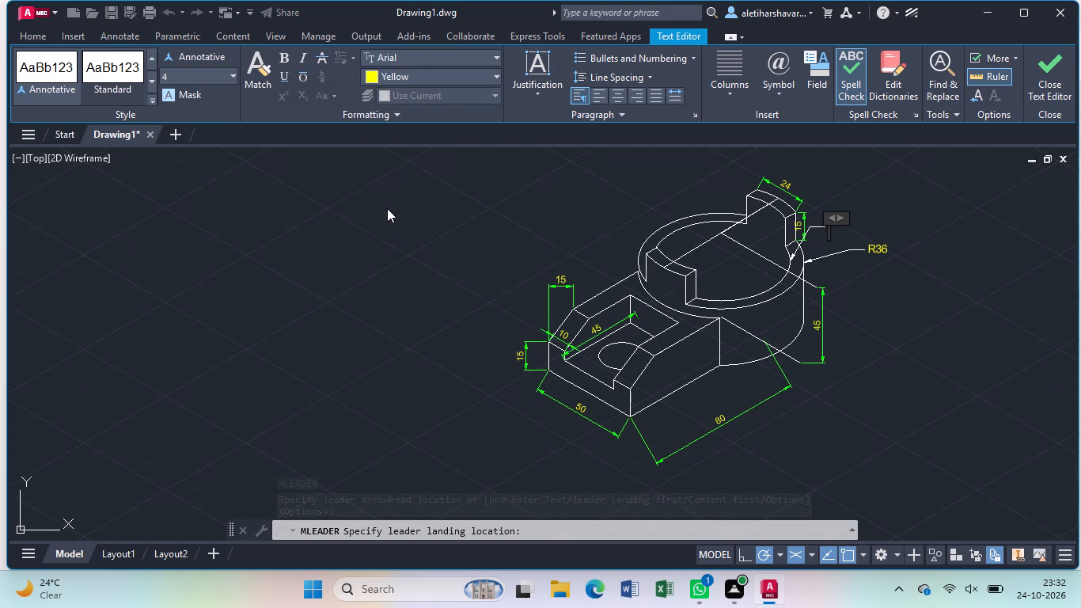
{"action": "key", "text": "shift+r"}
{"action": "key", "text": "3"}
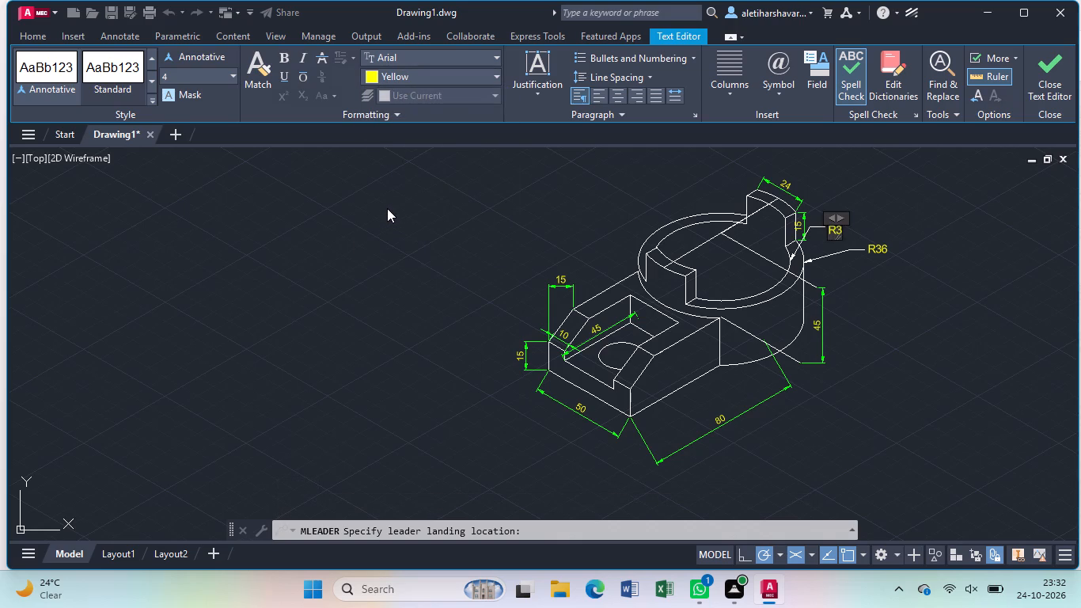
{"action": "key", "text": "0"}
{"action": "left_click", "coordinate": [387, 208]}
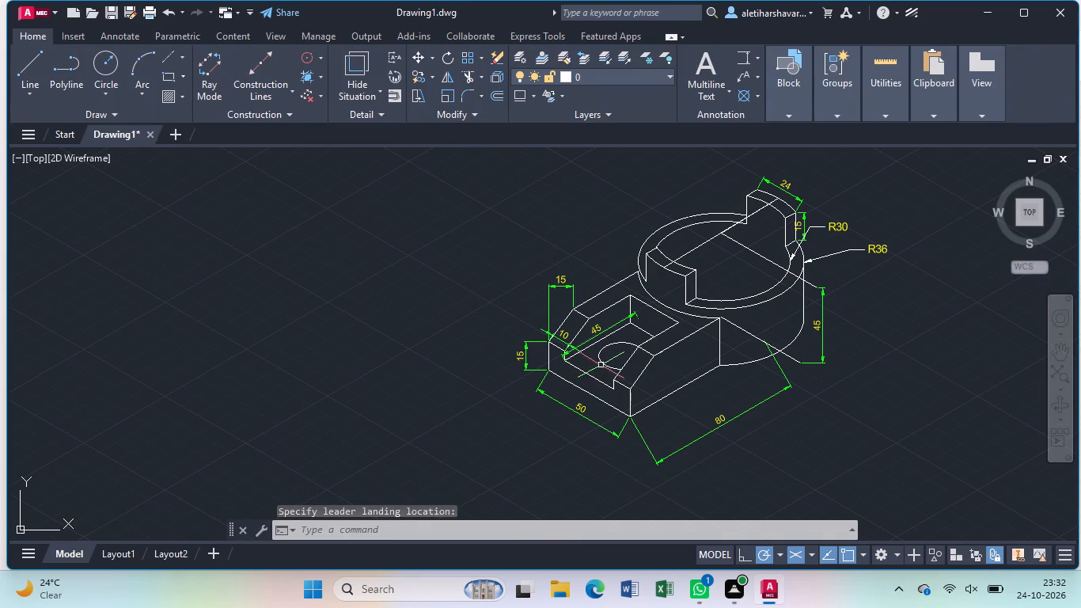
Add a multileader pointing to the arc of the hole in the block's slot with the text R10 in yellow.
{"action": "type", "text": "ml"}
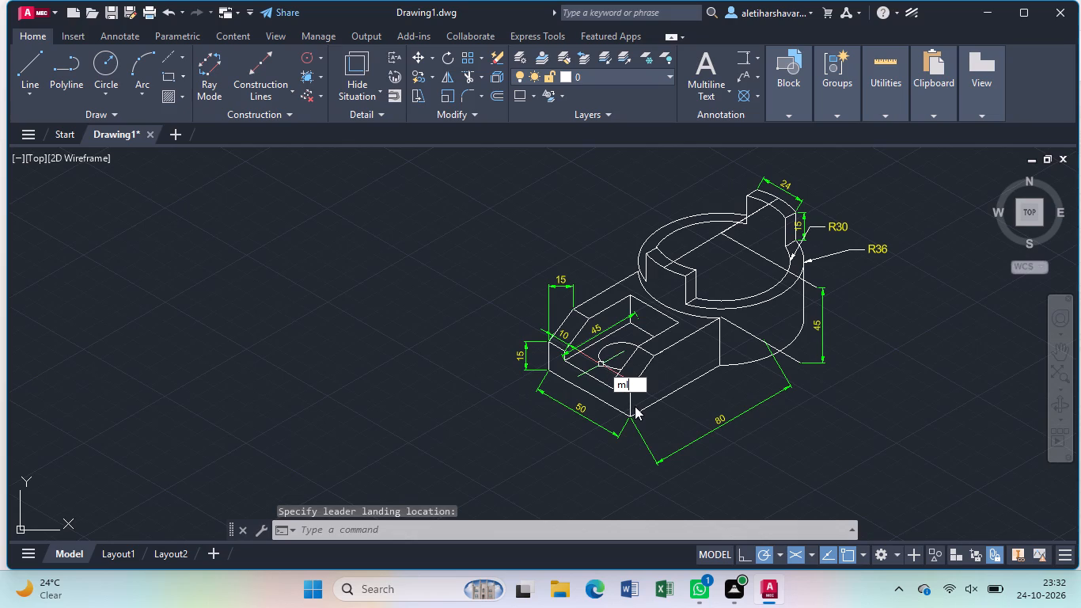
{"action": "left_click", "coordinate": [639, 413]}
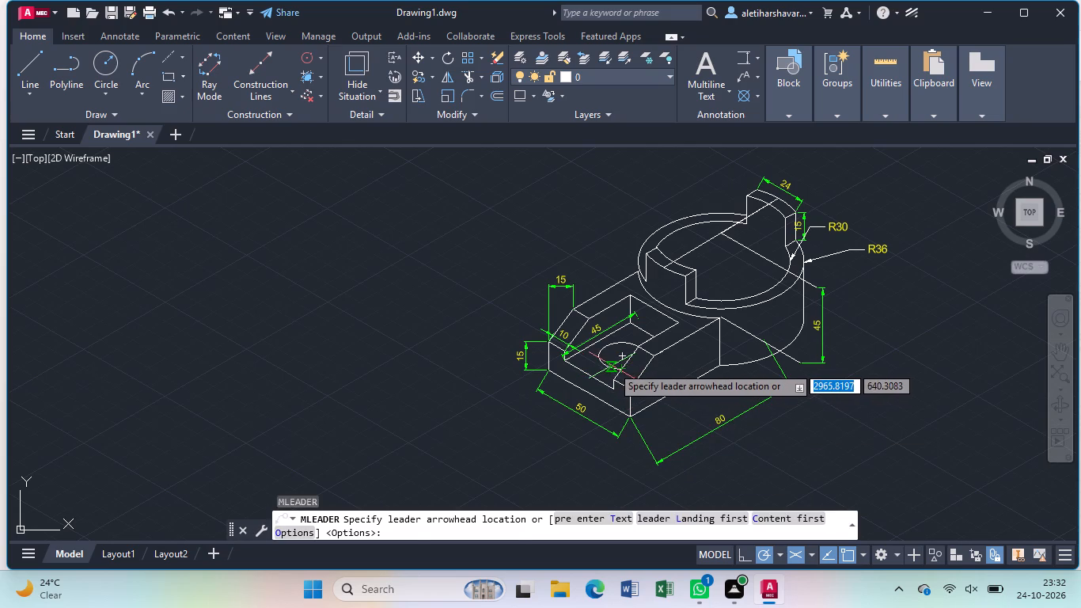
{"action": "left_click", "coordinate": [612, 366]}
{"action": "left_click", "coordinate": [601, 365]}
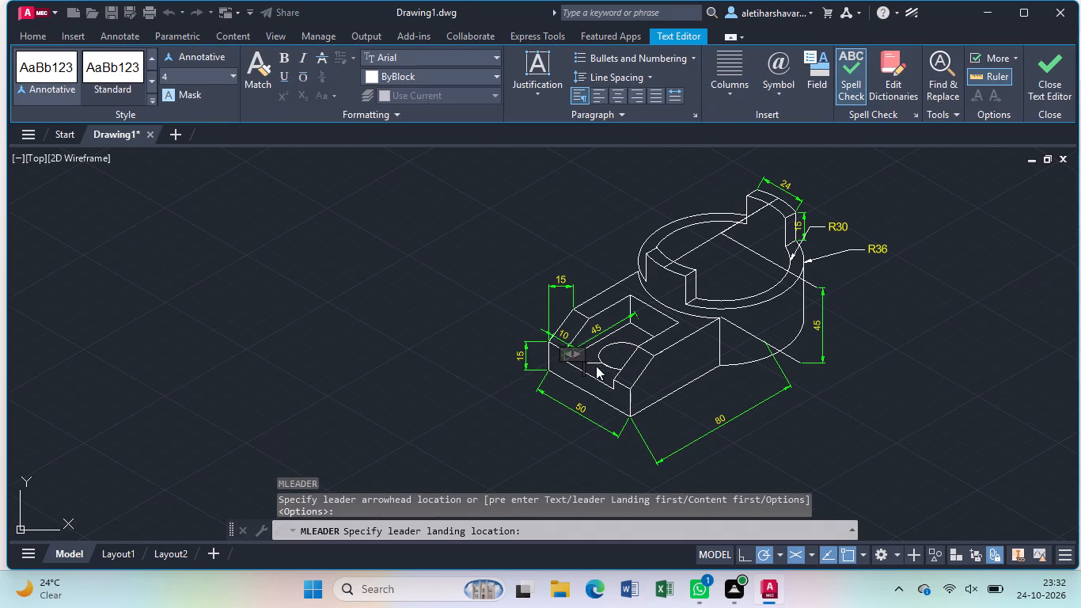
{"action": "left_click", "coordinate": [496, 74]}
{"action": "left_click", "coordinate": [385, 227]}
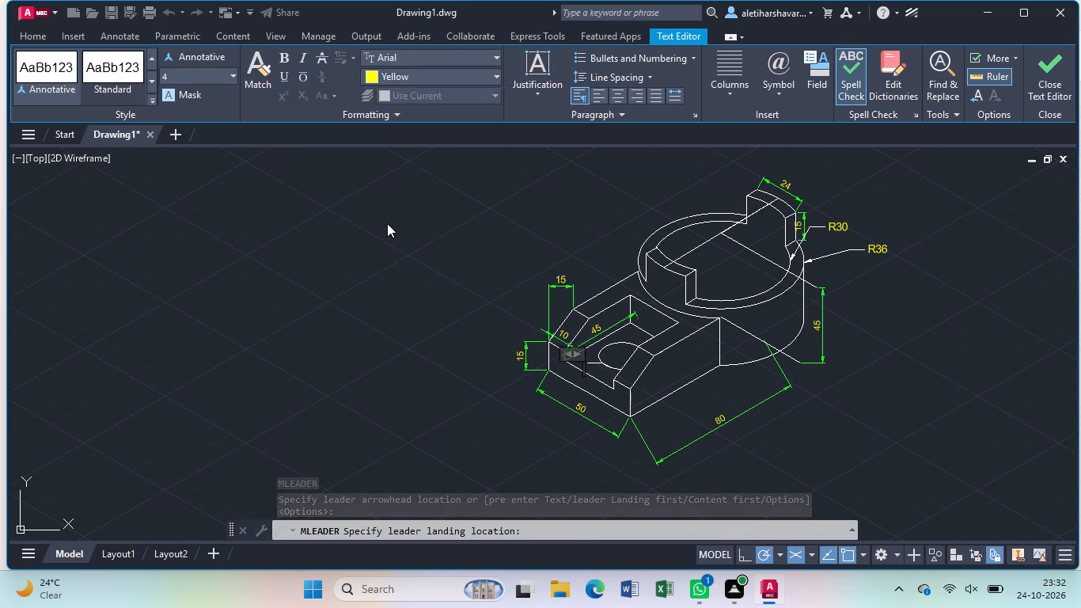
{"action": "type", "text": "R10"}
{"action": "left_click", "coordinate": [387, 223]}
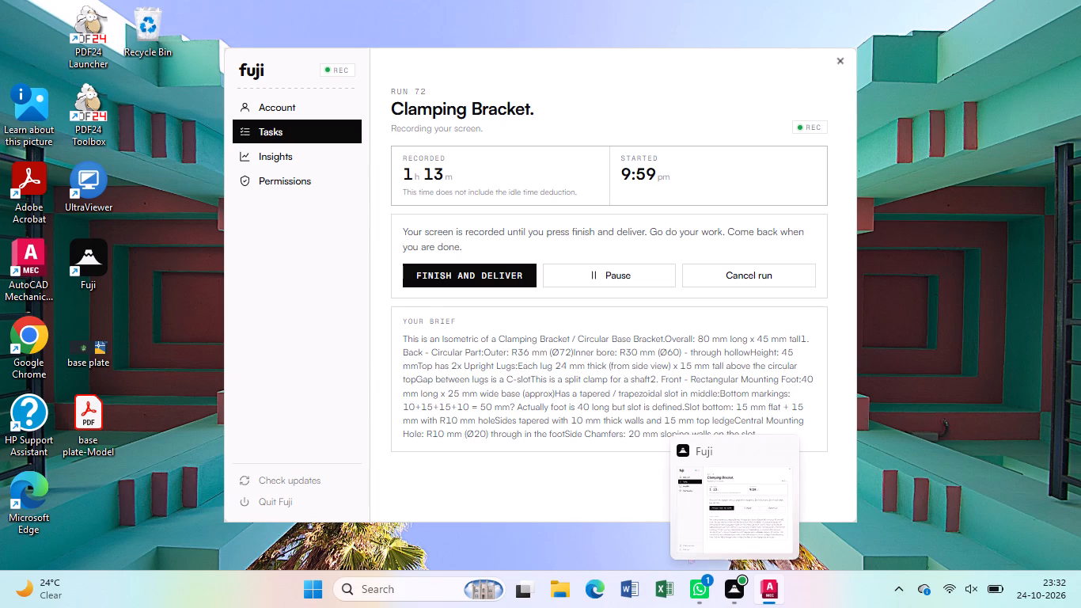
Save the drawing in the Documents folder under the name Clamping Bracket.
{"action": "middle_click_drag", "start_coordinate": [598, 418], "coordinate": [586, 425]}
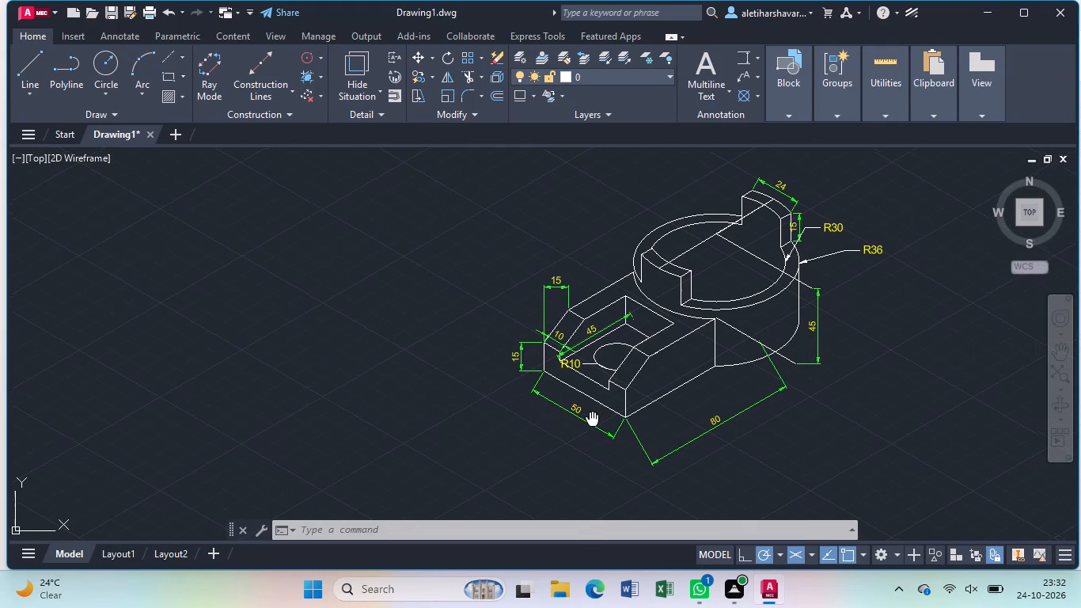
{"action": "middle_click_drag", "start_coordinate": [586, 425], "coordinate": [561, 432]}
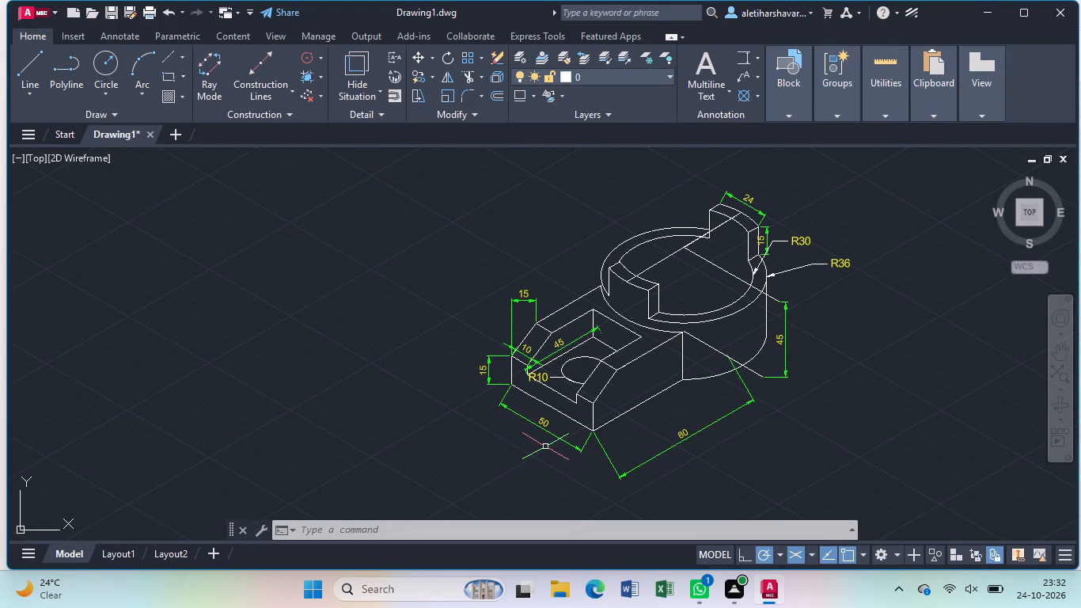
{"action": "key", "text": "ctrl+s"}
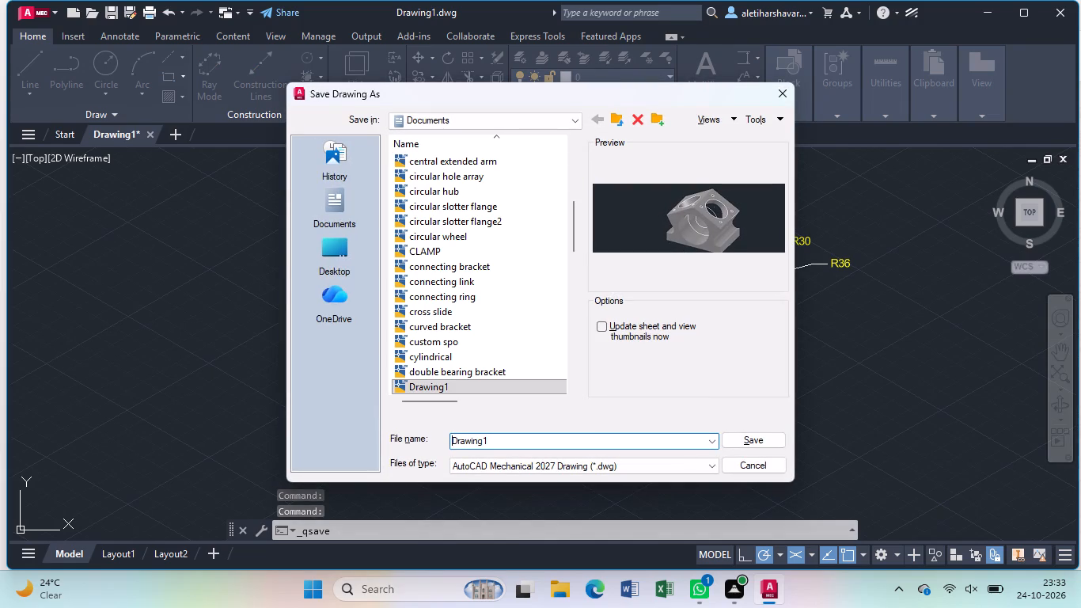
{"action": "left_click", "coordinate": [546, 444]}
{"action": "key", "text": "BackSpace"}
{"action": "key", "text": "BackSpace"}
{"action": "key", "text": "BackSpace"}
{"action": "key", "text": "BackSpace"}
{"action": "key", "text": "BackSpace"}
{"action": "key", "text": "BackSpace"}
{"action": "key", "text": "BackSpace"}
{"action": "key", "text": "BackSpace"}
{"action": "key", "text": "BackSpace"}
{"action": "key", "text": "BackSpace"}
{"action": "key", "text": "BackSpace"}
{"action": "key", "text": "BackSpace"}
{"action": "key", "text": "BackSpace"}
{"action": "key", "text": "BackSpace"}
{"action": "key", "text": "BackSpace"}
{"action": "key", "text": "BackSpace"}
{"action": "key", "text": "BackSpace"}
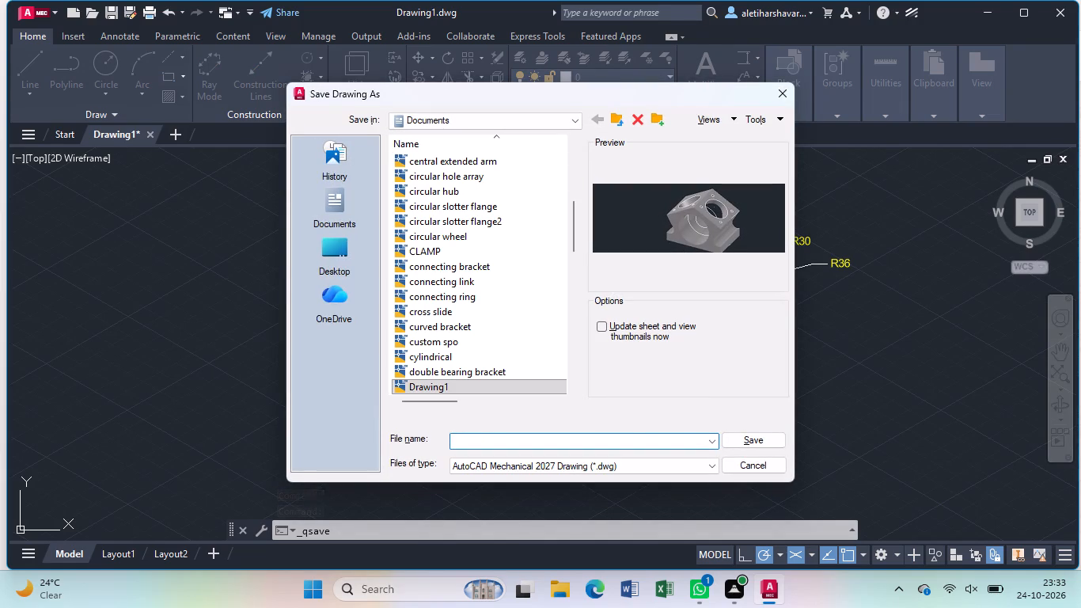
{"action": "key", "text": "ctrl+v"}
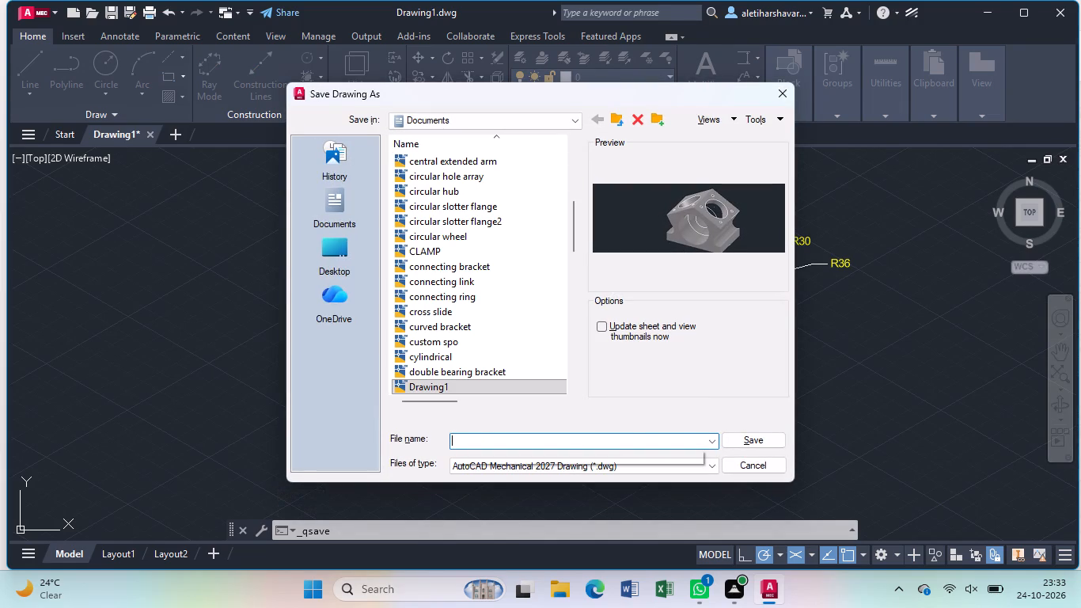
{"action": "left_click", "coordinate": [739, 436]}
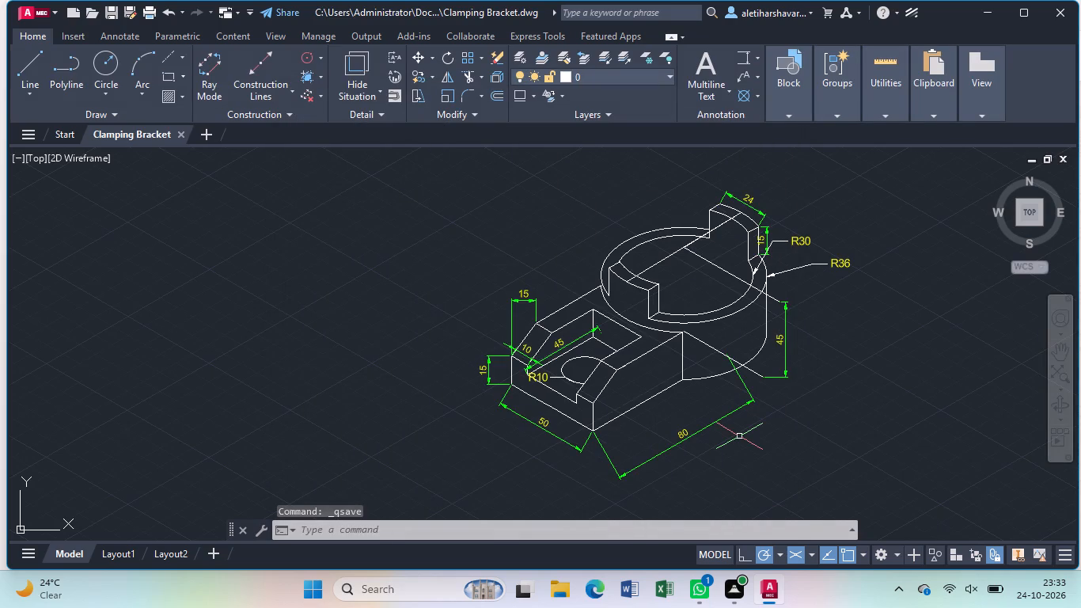
Configure a centred plot with the DWG To PDF.pc3 plotter, ISO A4 (297.00 x 210.00 MM) paper and landscape orientation.
{"action": "type", "text": "lo"}
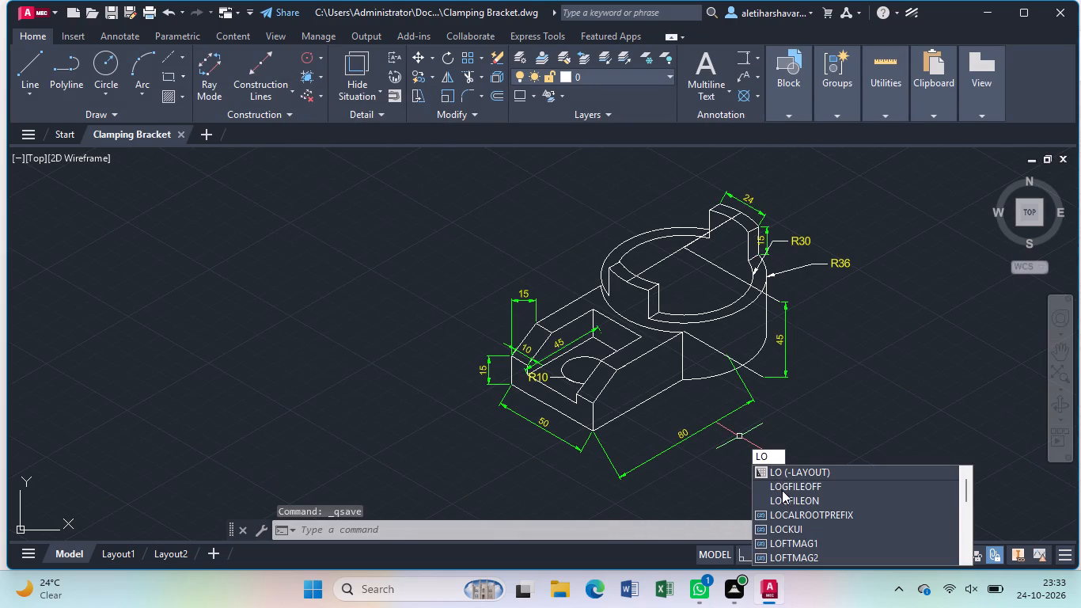
{"action": "left_click", "coordinate": [787, 482]}
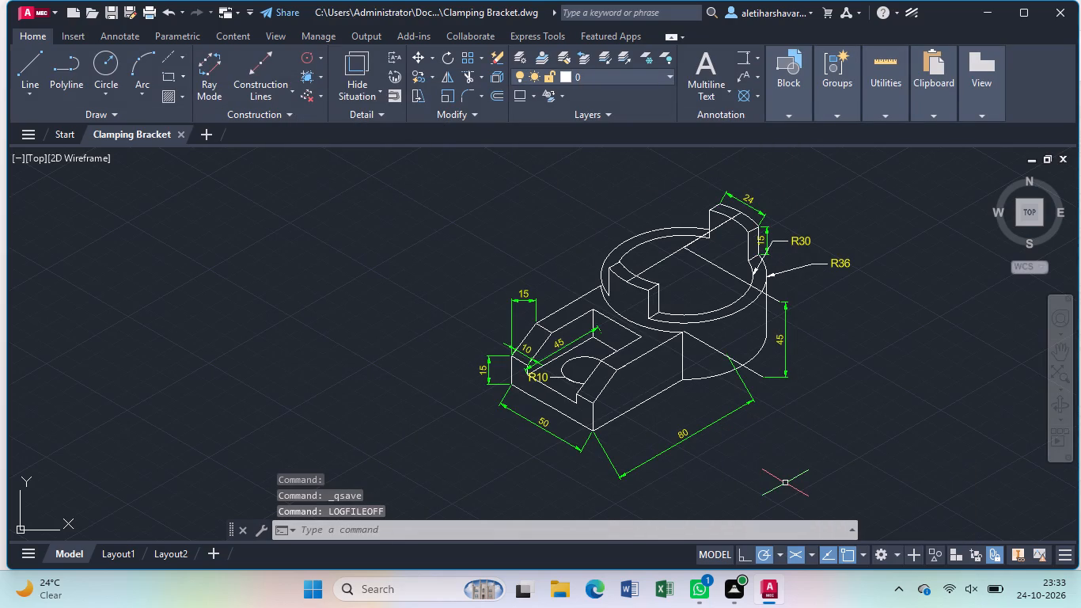
{"action": "type", "text": "pl"}
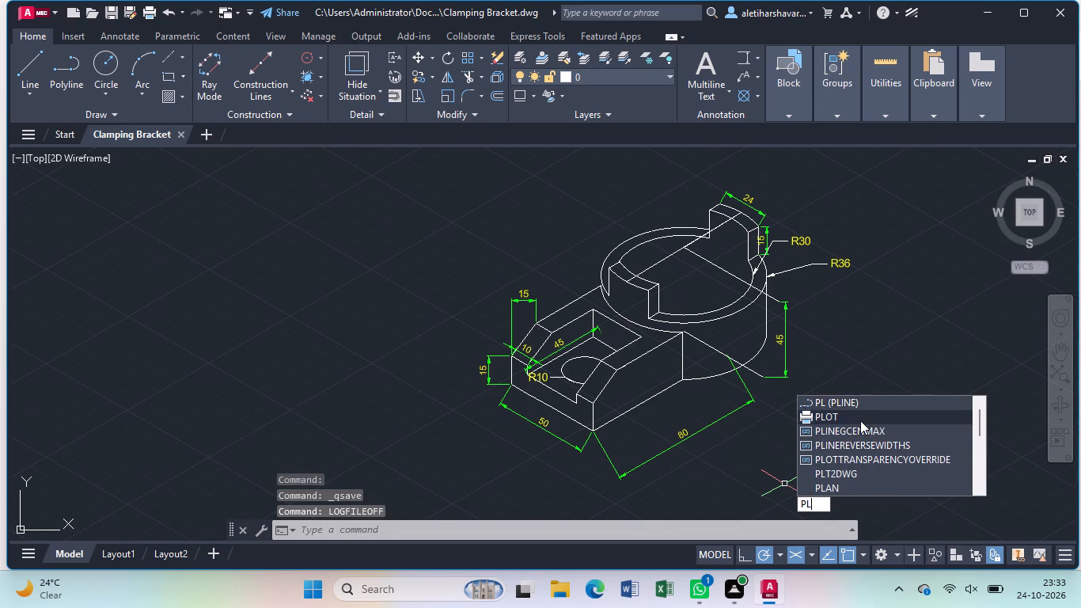
{"action": "left_click", "coordinate": [862, 416]}
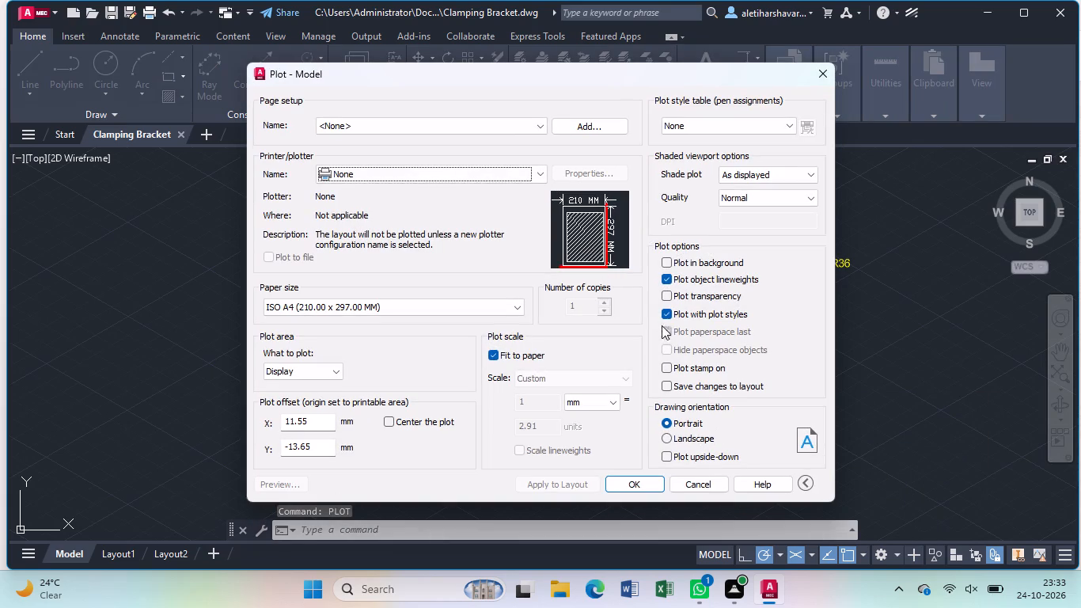
{"action": "left_click", "coordinate": [392, 420]}
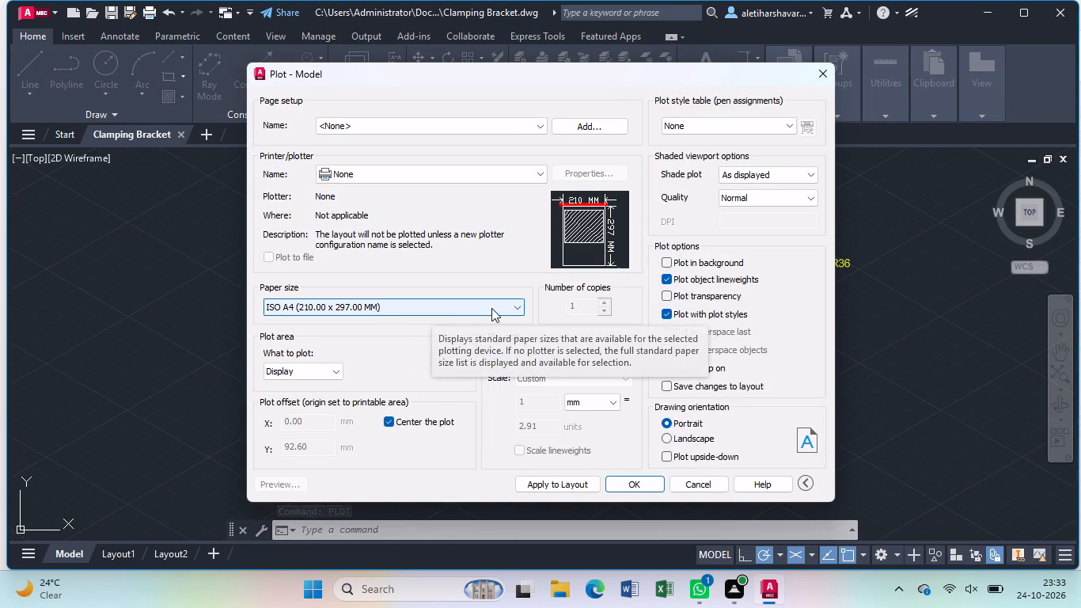
{"action": "left_click", "coordinate": [514, 306]}
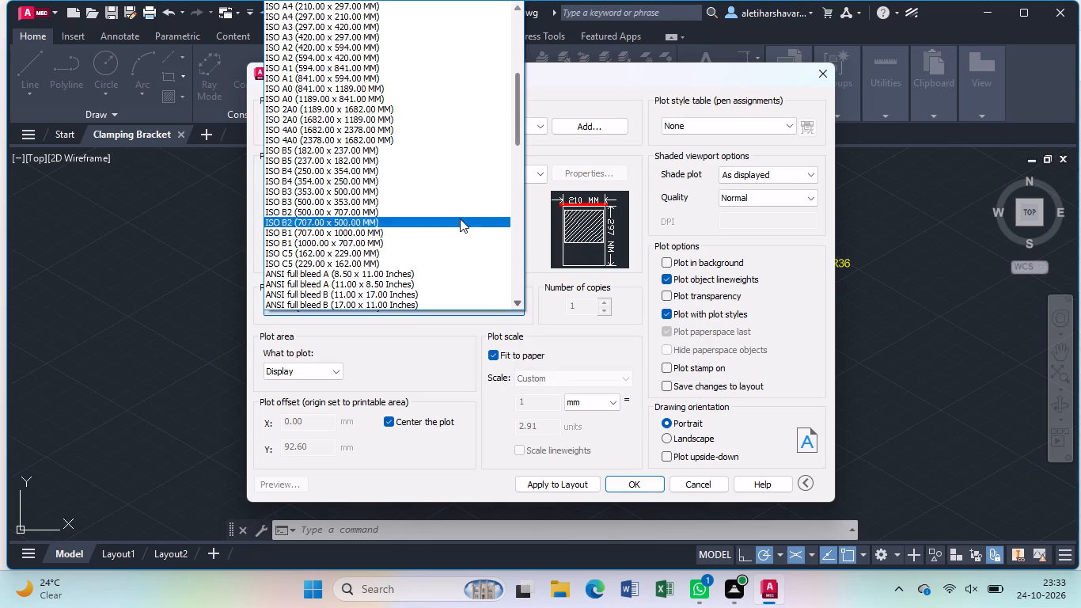
{"action": "left_click", "coordinate": [474, 17]}
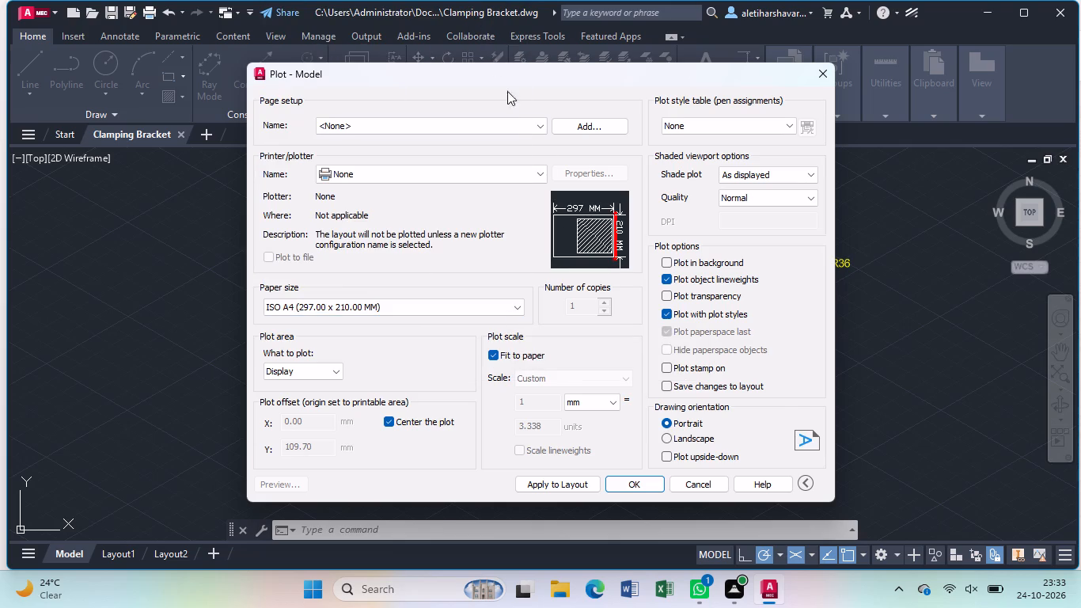
{"action": "left_click", "coordinate": [546, 169]}
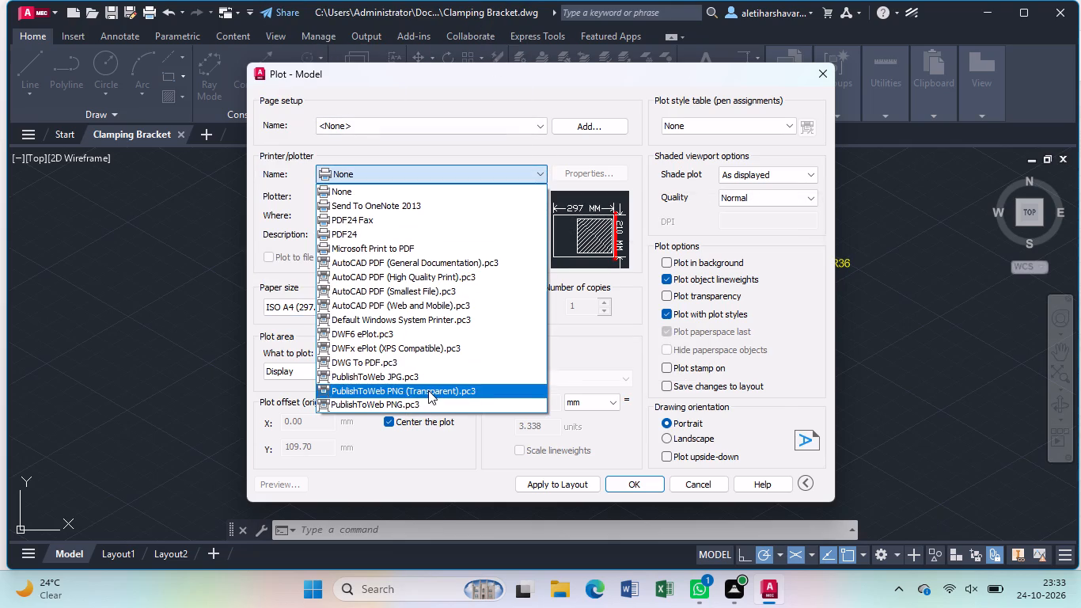
{"action": "left_click", "coordinate": [433, 367]}
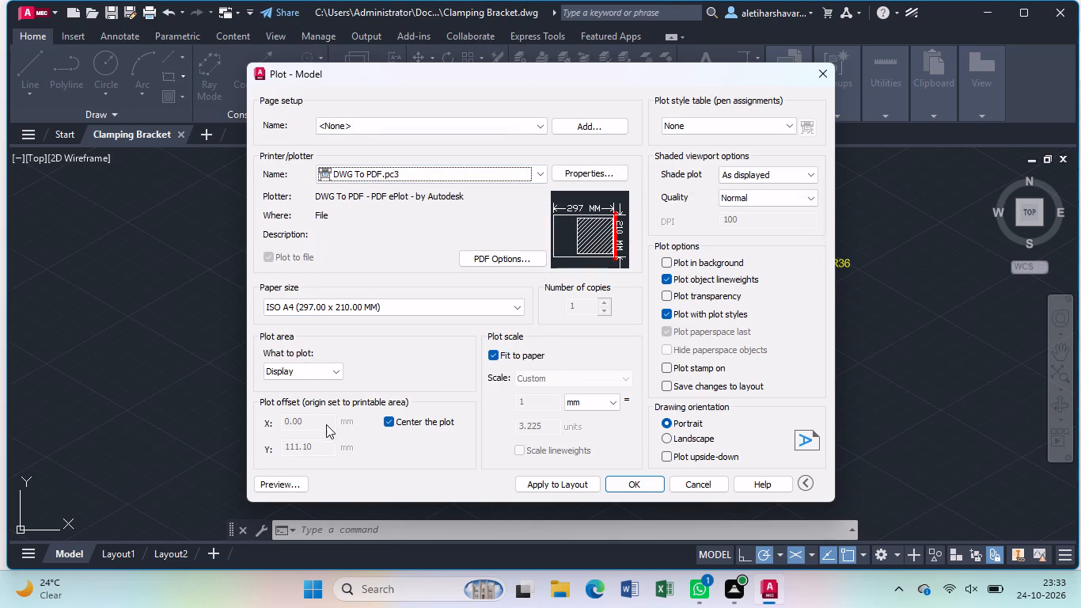
{"action": "left_click", "coordinate": [338, 368]}
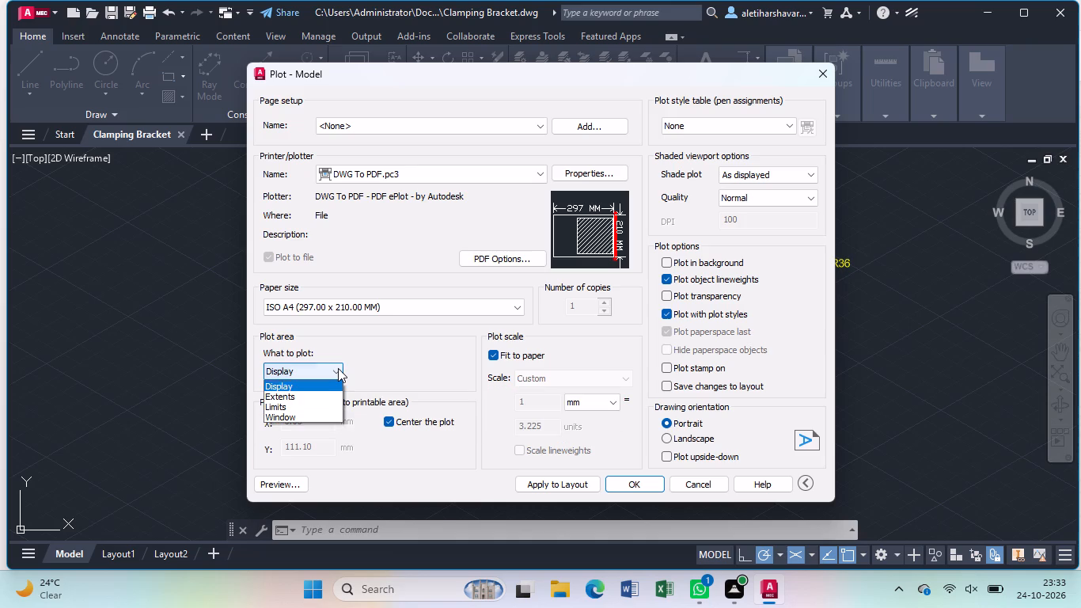
{"action": "left_click", "coordinate": [667, 431]}
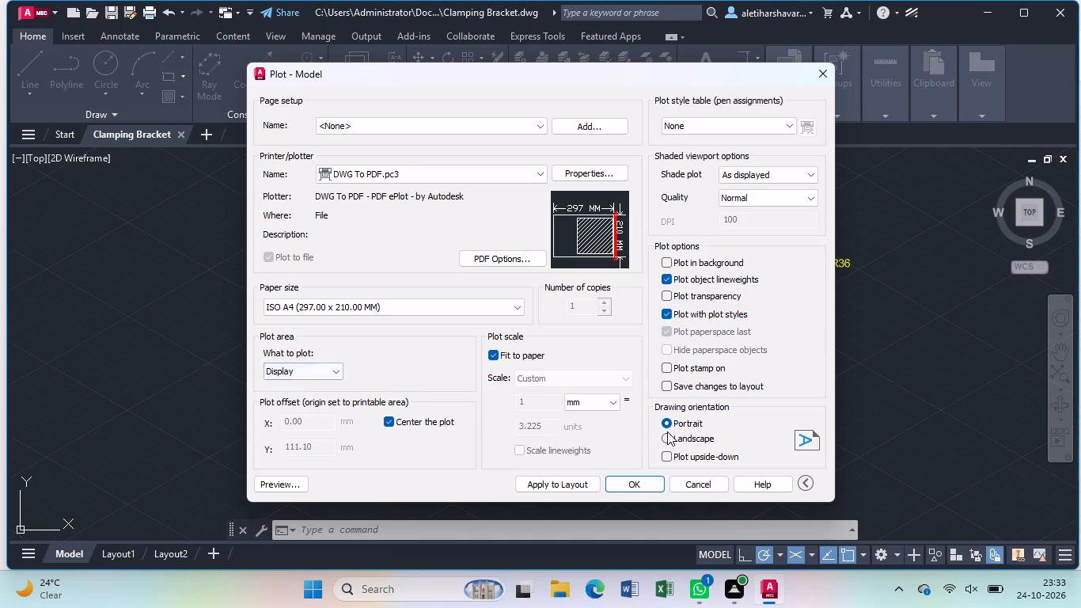
{"action": "left_click", "coordinate": [667, 439]}
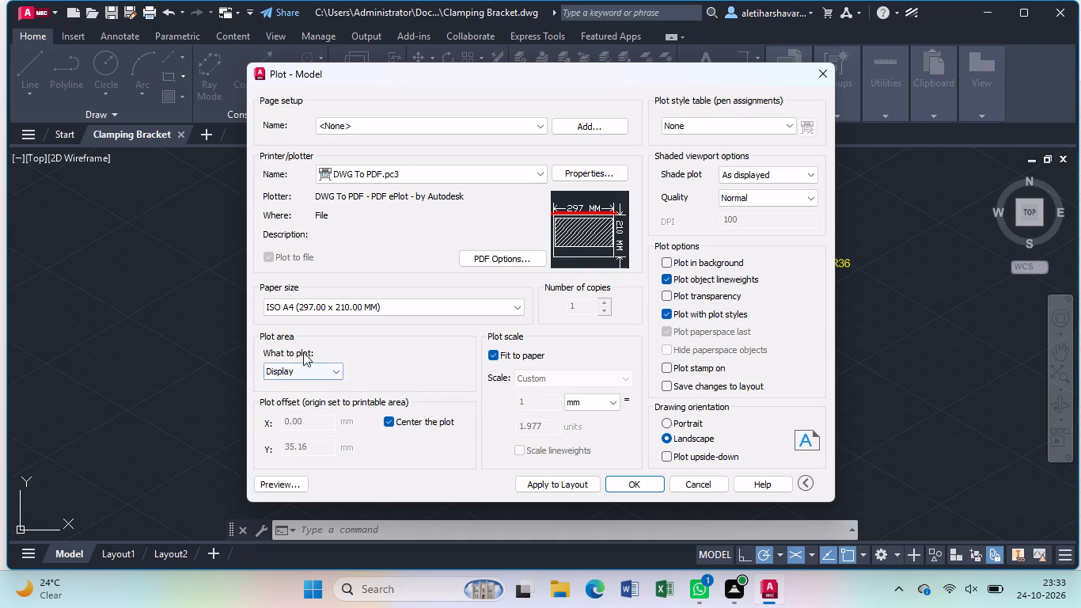
Set the plot area to a window enclosing the whole dimensioned bracket.
{"action": "left_click", "coordinate": [332, 371]}
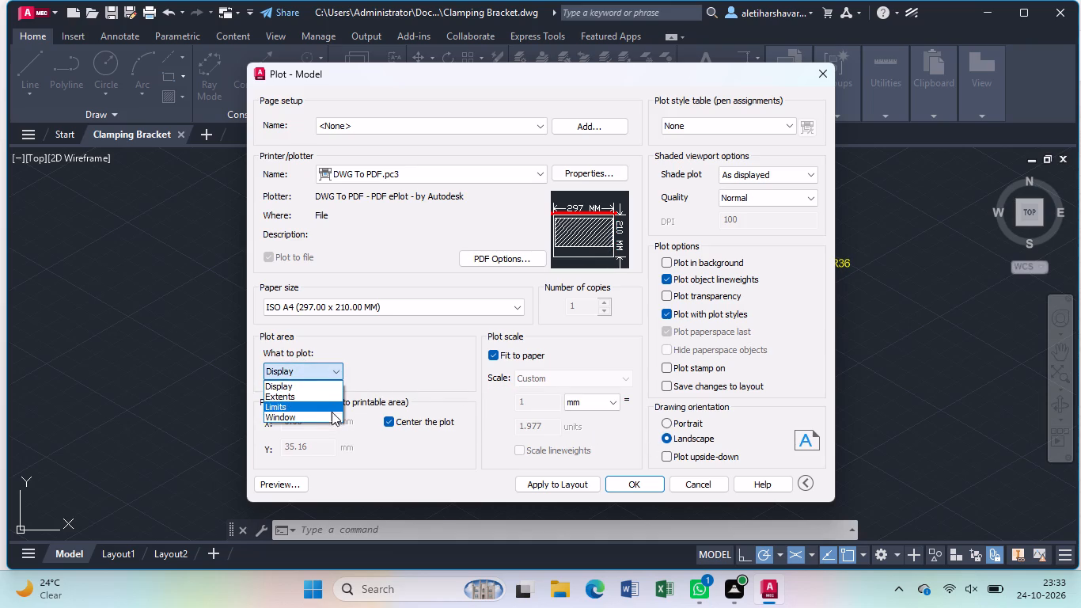
{"action": "left_click", "coordinate": [332, 415]}
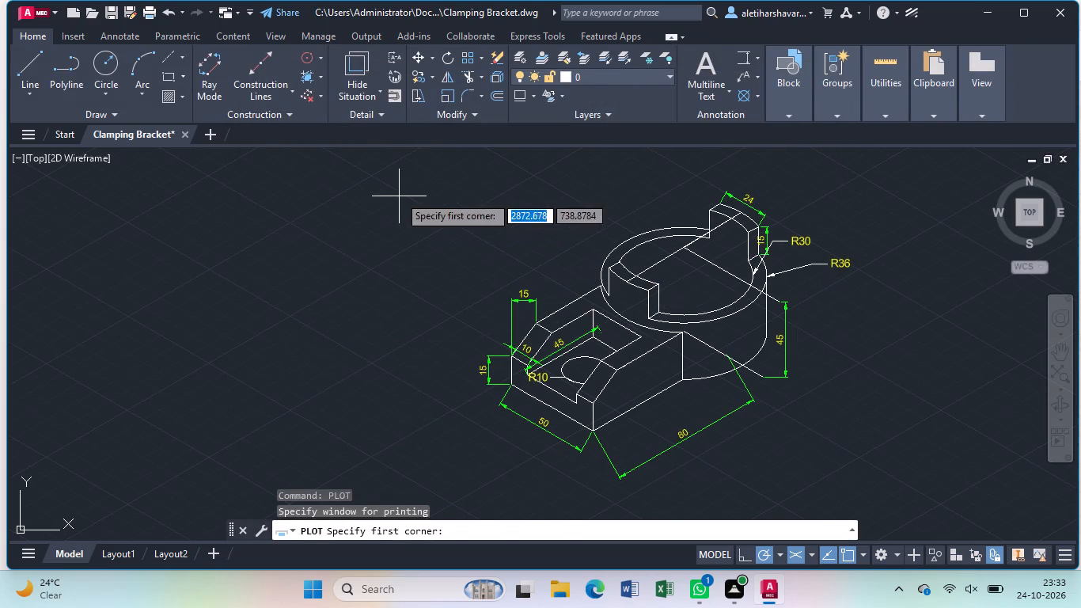
{"action": "left_click", "coordinate": [402, 188]}
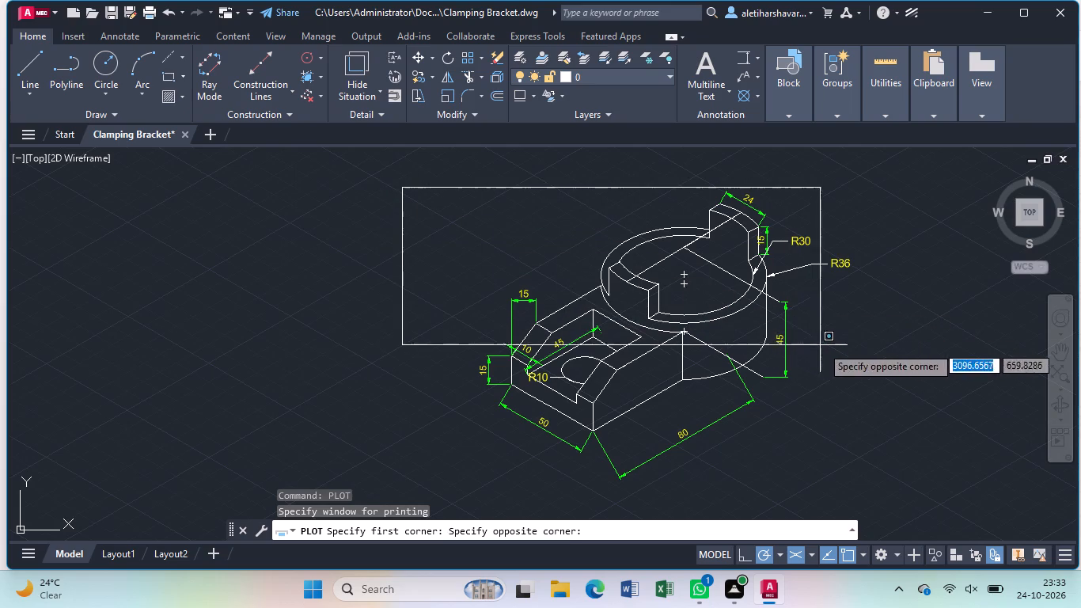
{"action": "left_click", "coordinate": [880, 485]}
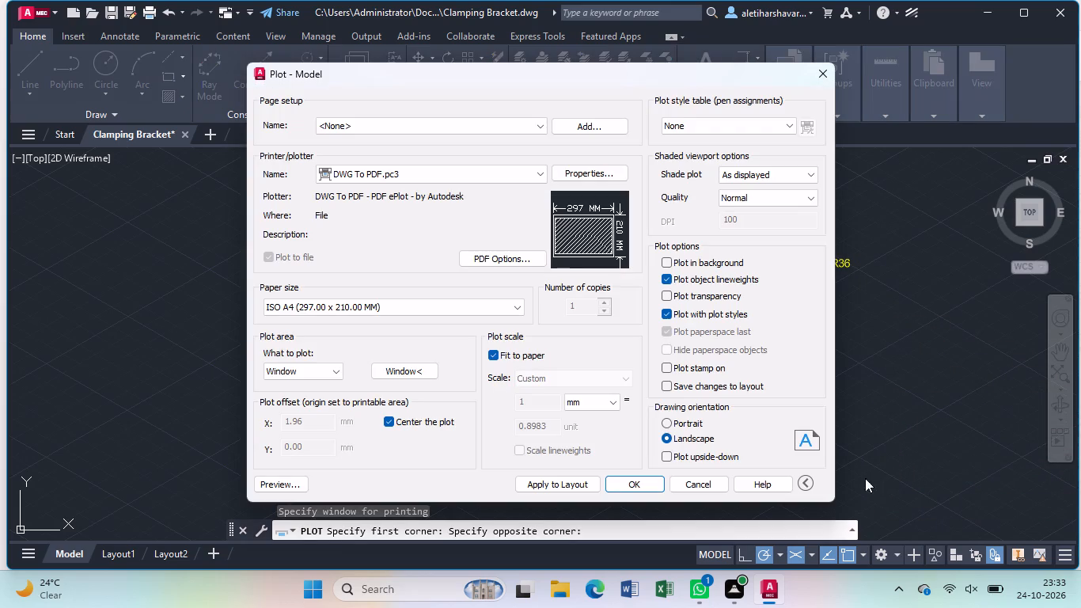
Plot the sheet to Clamping Bracket-Model.pdf in the Documents folder.
{"action": "left_click", "coordinate": [650, 477]}
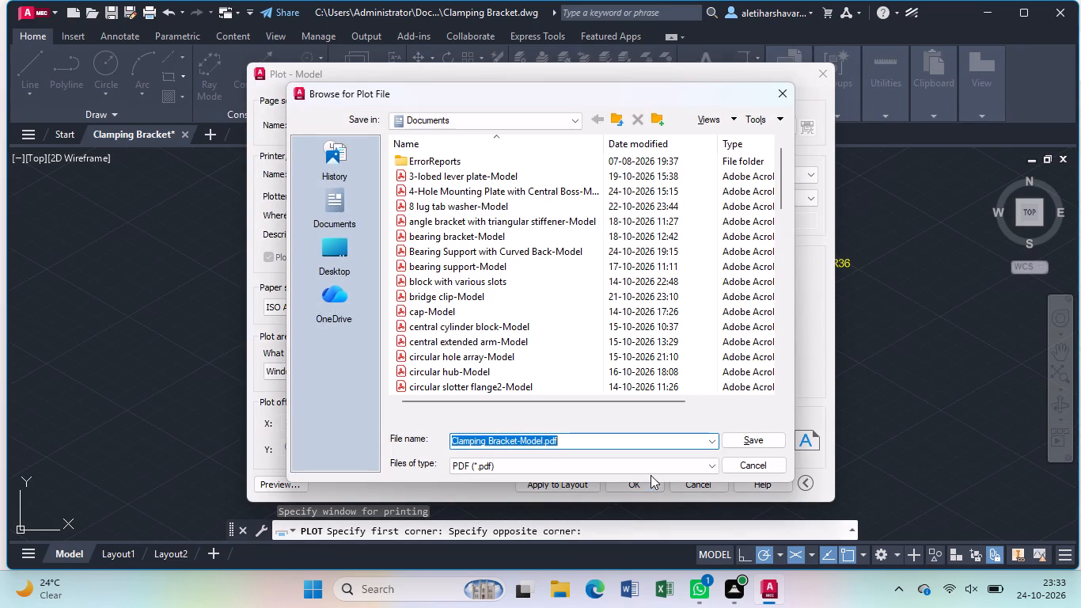
{"action": "left_click", "coordinate": [741, 438]}
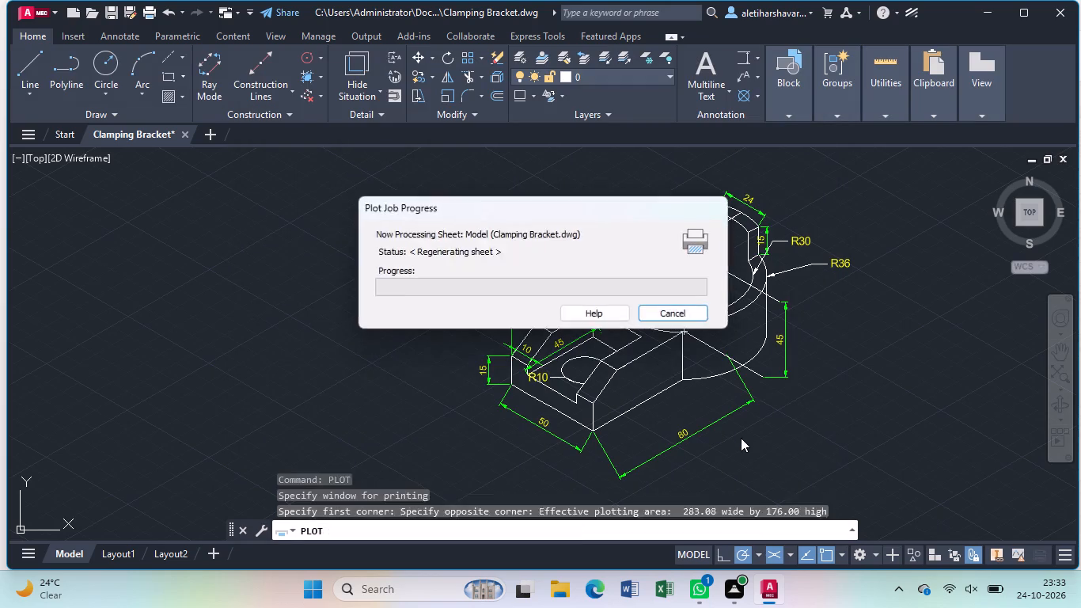
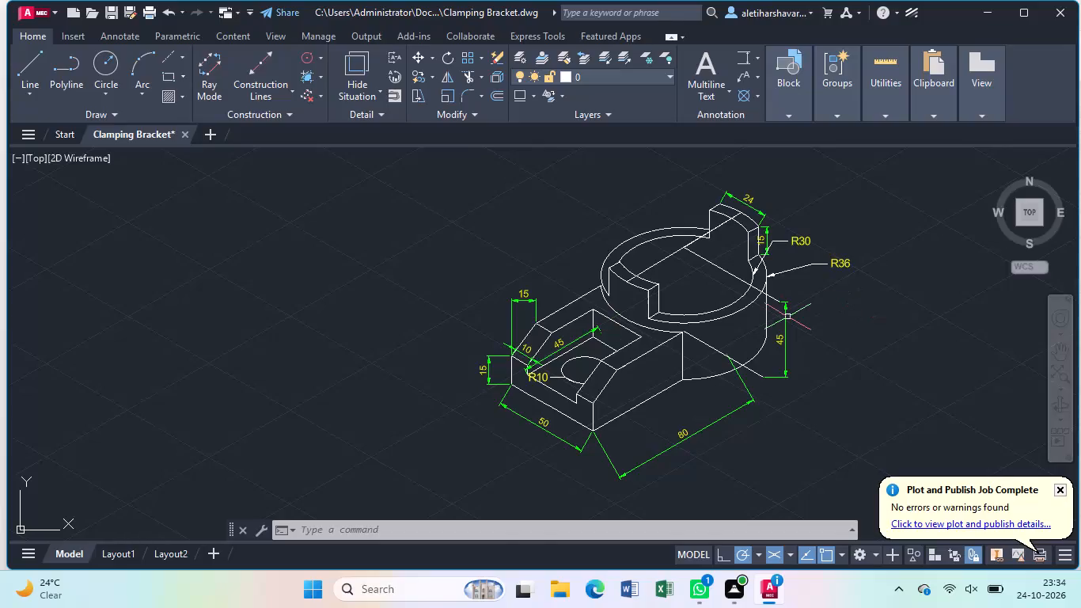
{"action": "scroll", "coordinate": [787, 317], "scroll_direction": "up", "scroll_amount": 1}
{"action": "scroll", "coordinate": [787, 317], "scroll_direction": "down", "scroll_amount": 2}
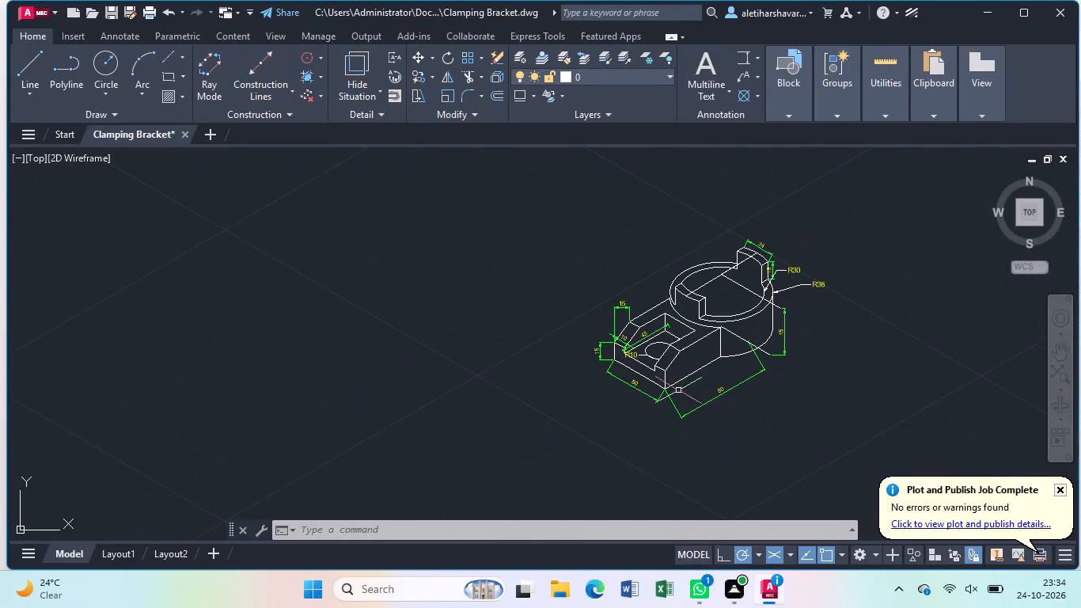
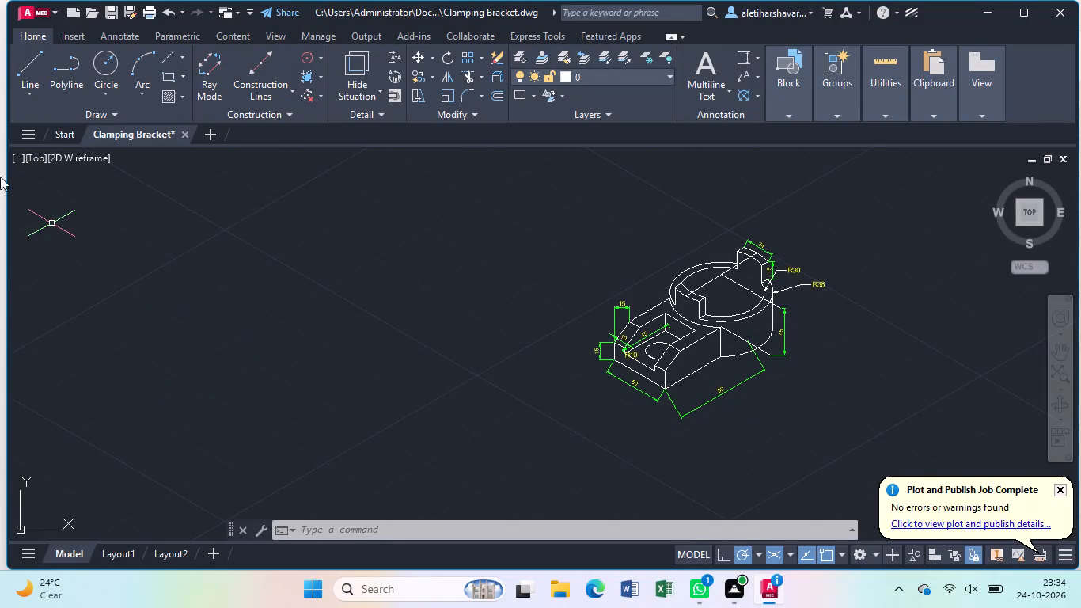
Examine the clamping bracket drawing in the SW Isometric and Bottom views, and return to the Top view.
{"action": "left_click", "coordinate": [37, 158]}
{"action": "left_click", "coordinate": [28, 161]}
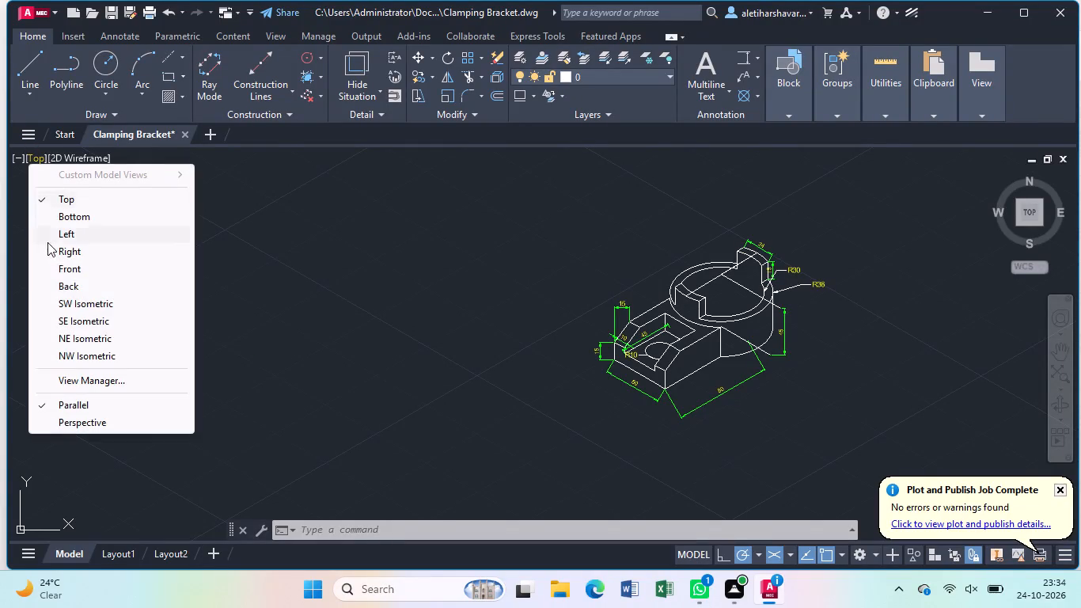
{"action": "left_click", "coordinate": [85, 307]}
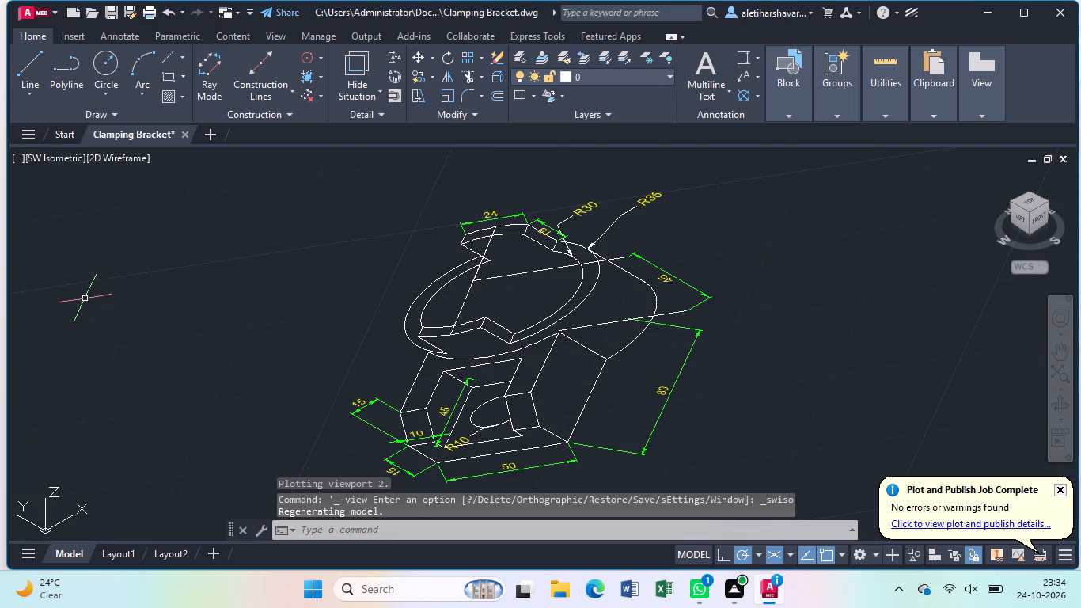
{"action": "left_click", "coordinate": [30, 154]}
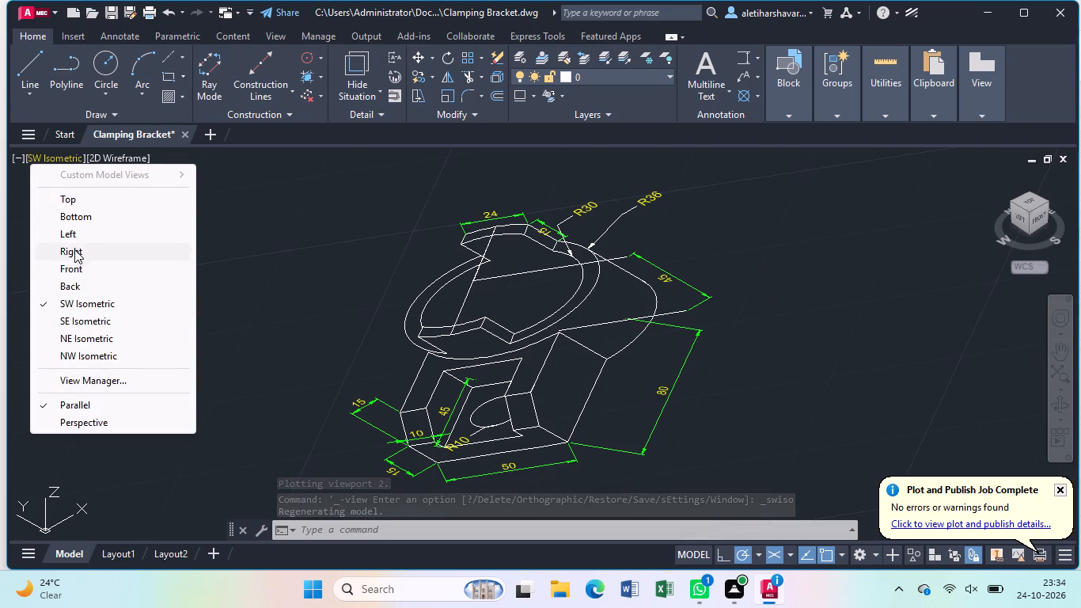
{"action": "left_click", "coordinate": [82, 221]}
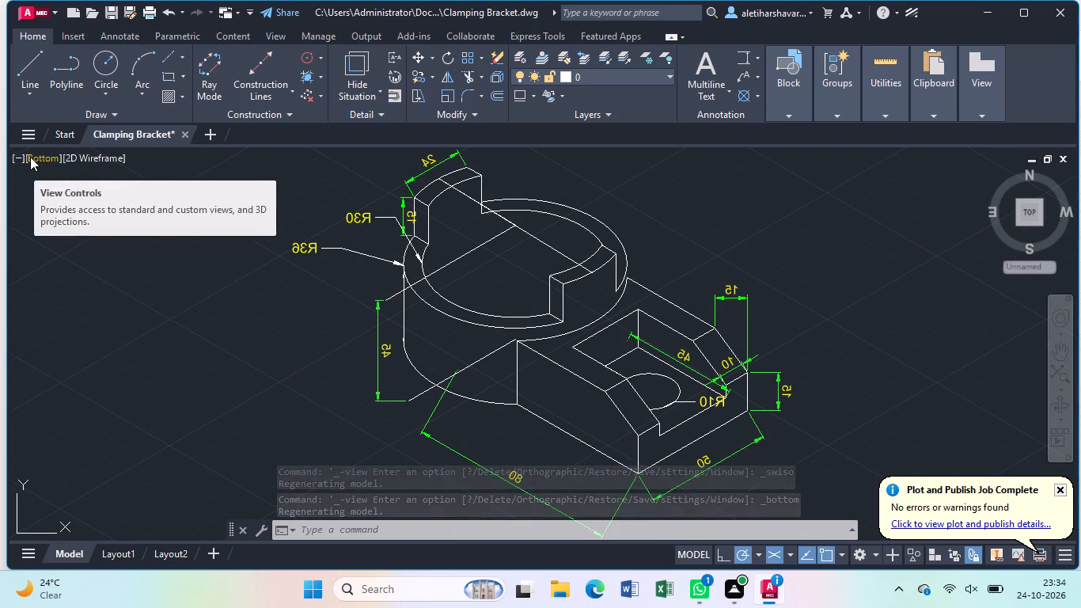
{"action": "key", "text": "Escape"}
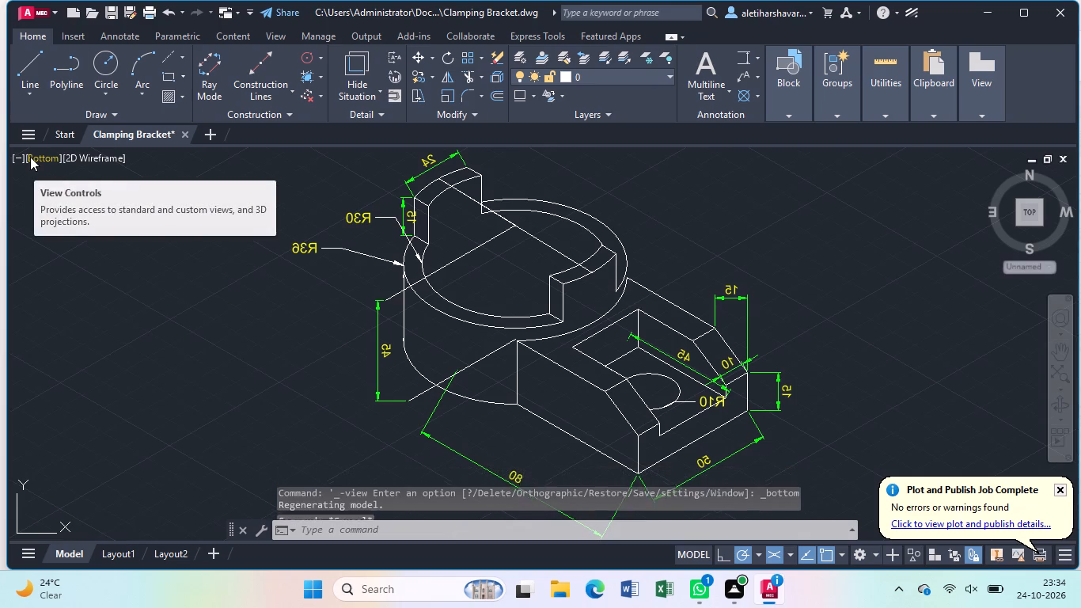
{"action": "left_click", "coordinate": [30, 157]}
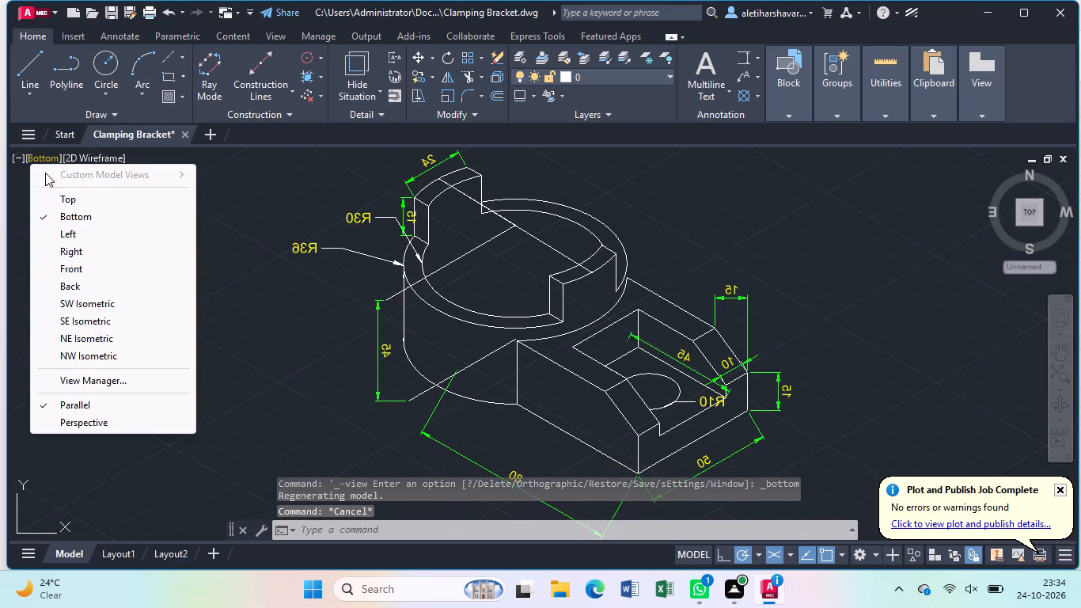
{"action": "left_click", "coordinate": [60, 192]}
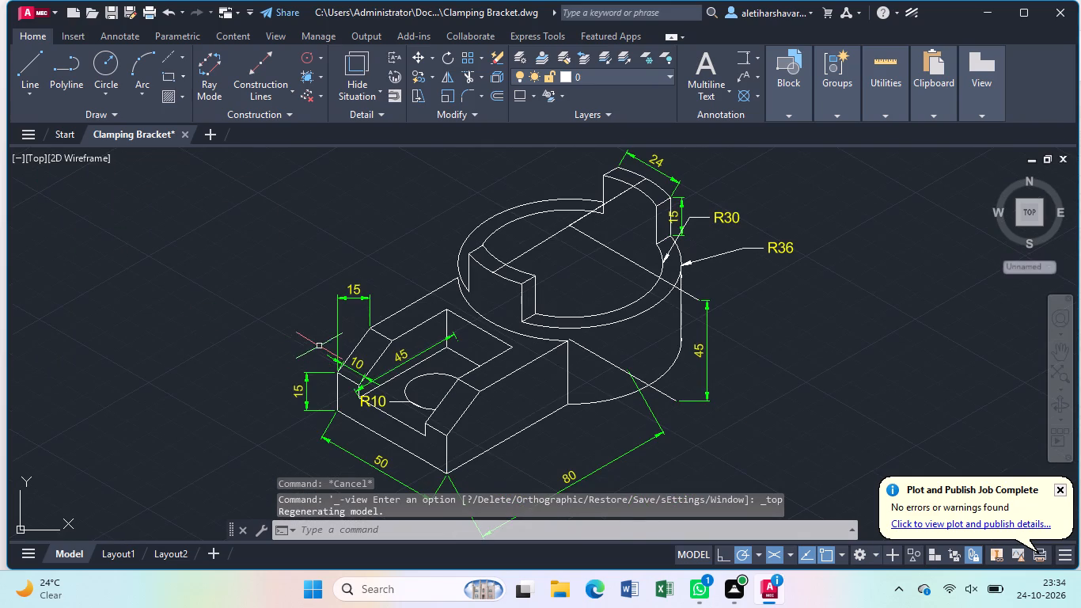
{"action": "scroll", "coordinate": [320, 344], "scroll_direction": "down", "scroll_amount": 1}
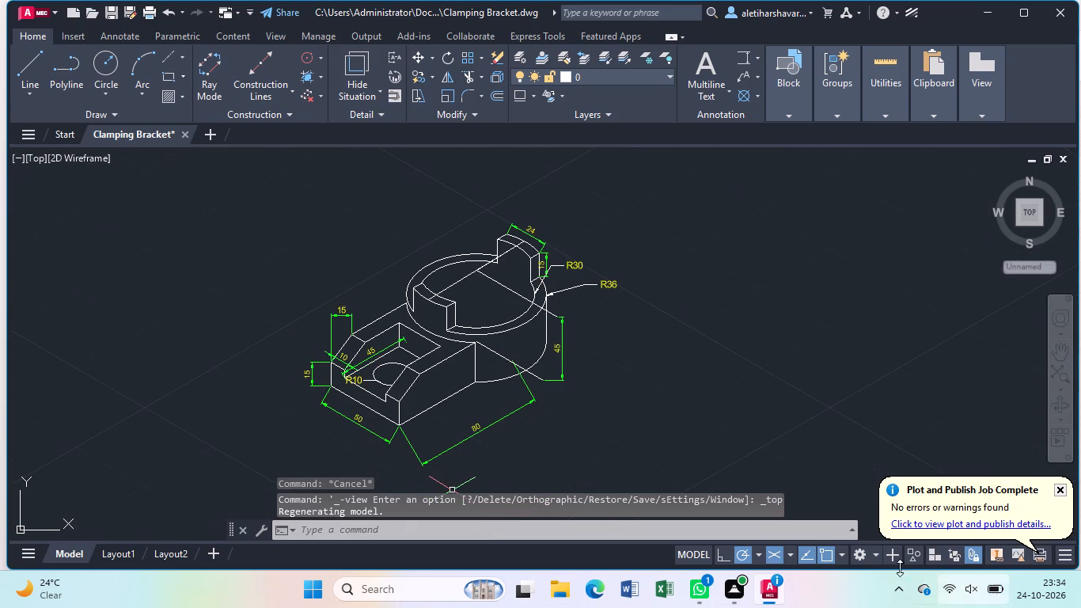
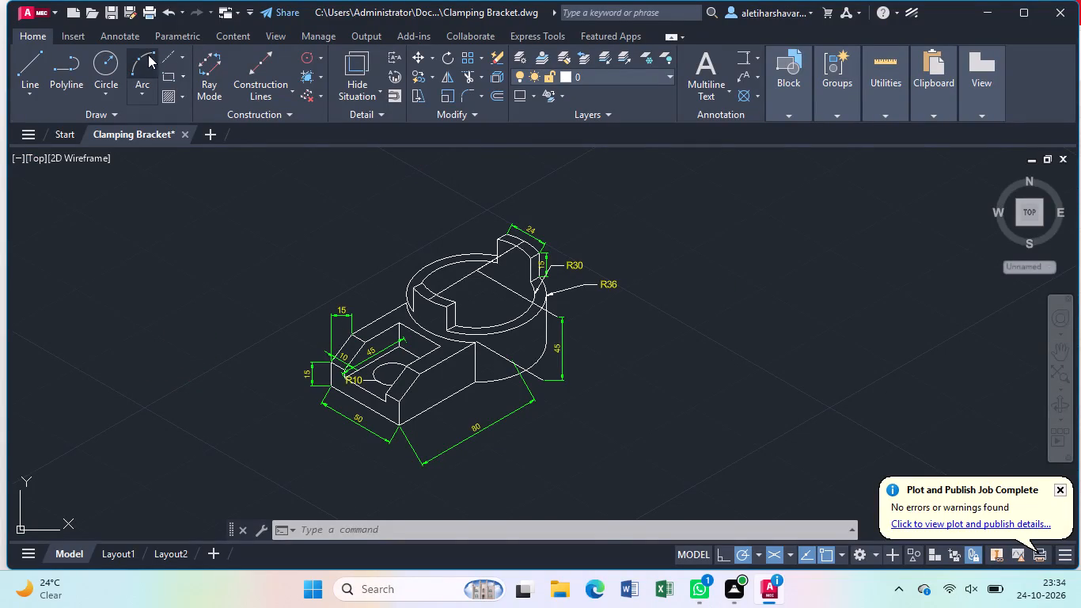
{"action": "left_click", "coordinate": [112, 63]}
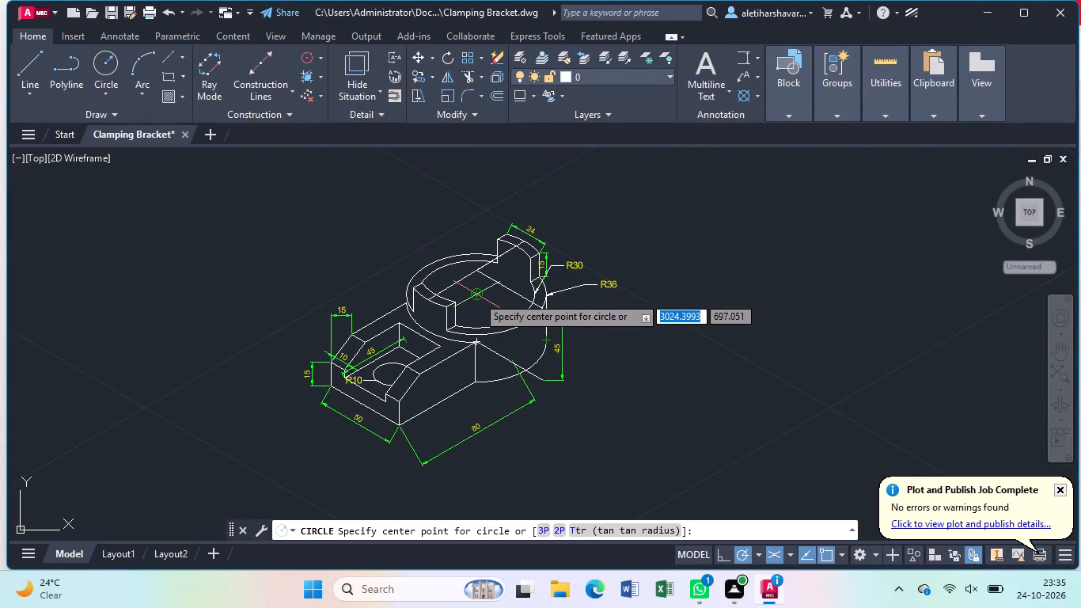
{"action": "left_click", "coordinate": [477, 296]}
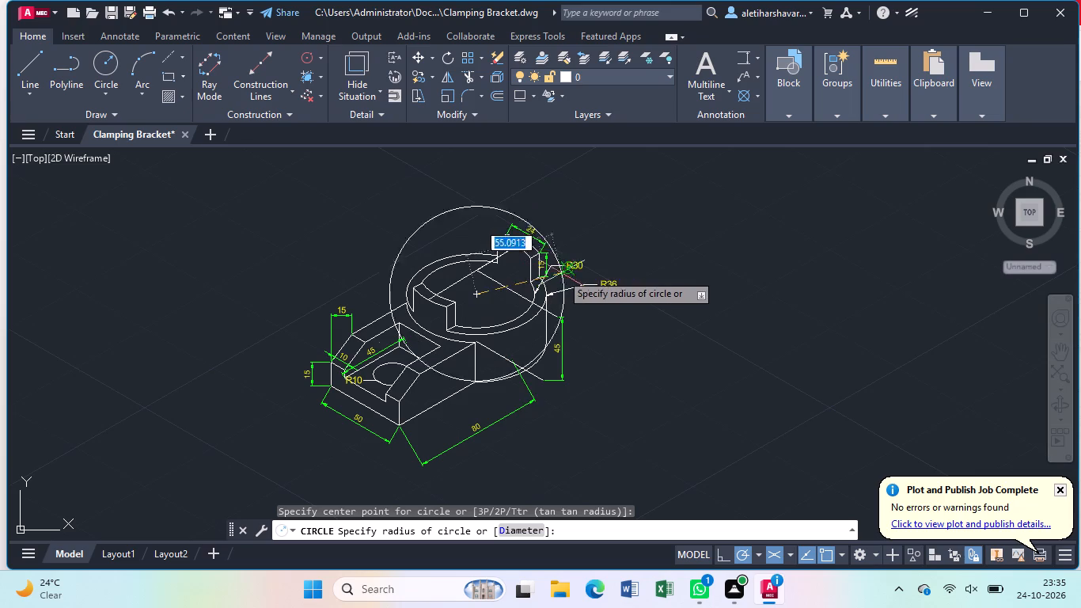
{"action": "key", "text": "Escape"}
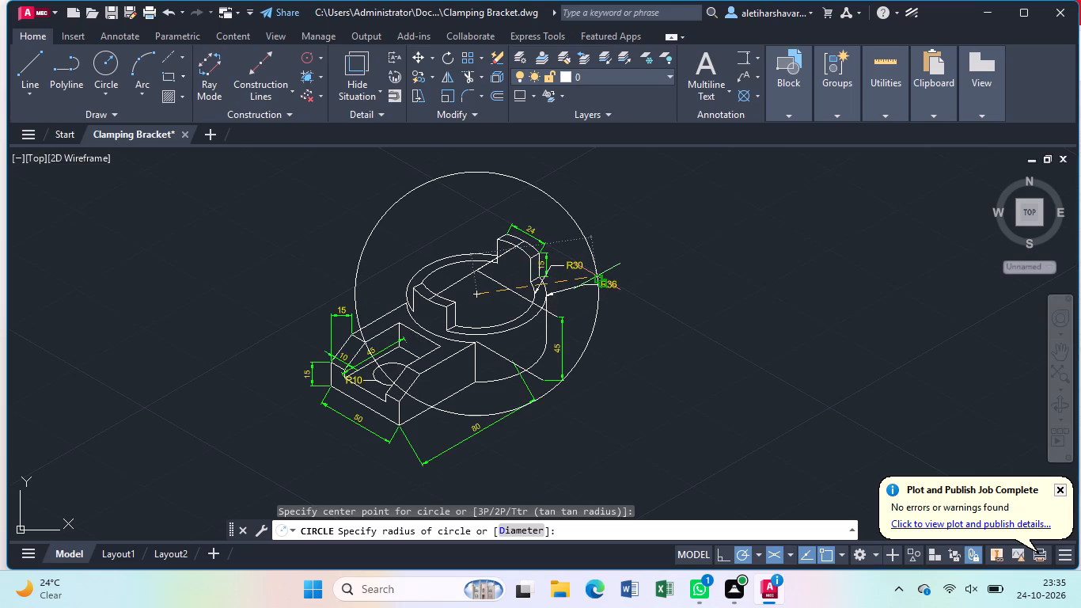